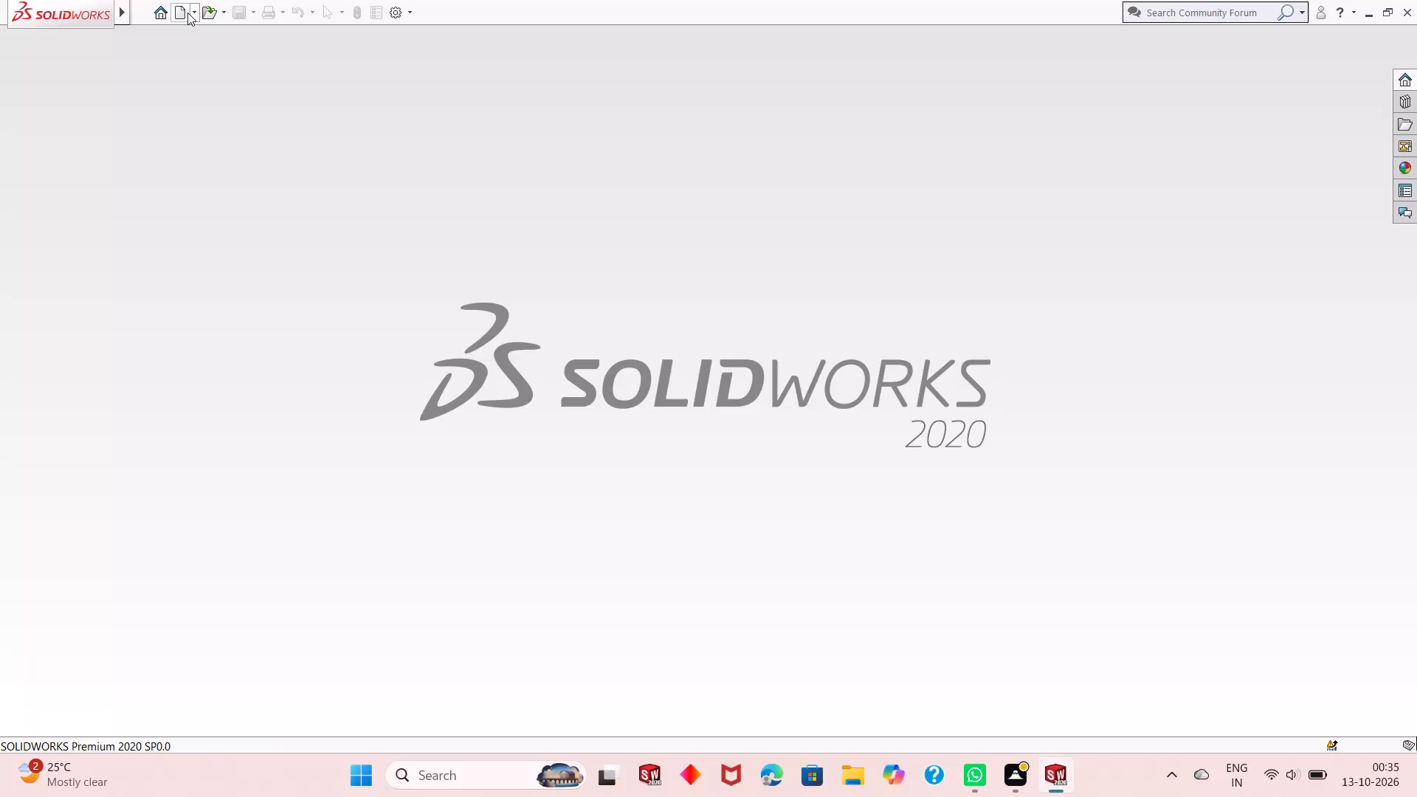
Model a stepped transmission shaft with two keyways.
Create a new part document.
{"action": "left_click", "coordinate": [187, 13]}
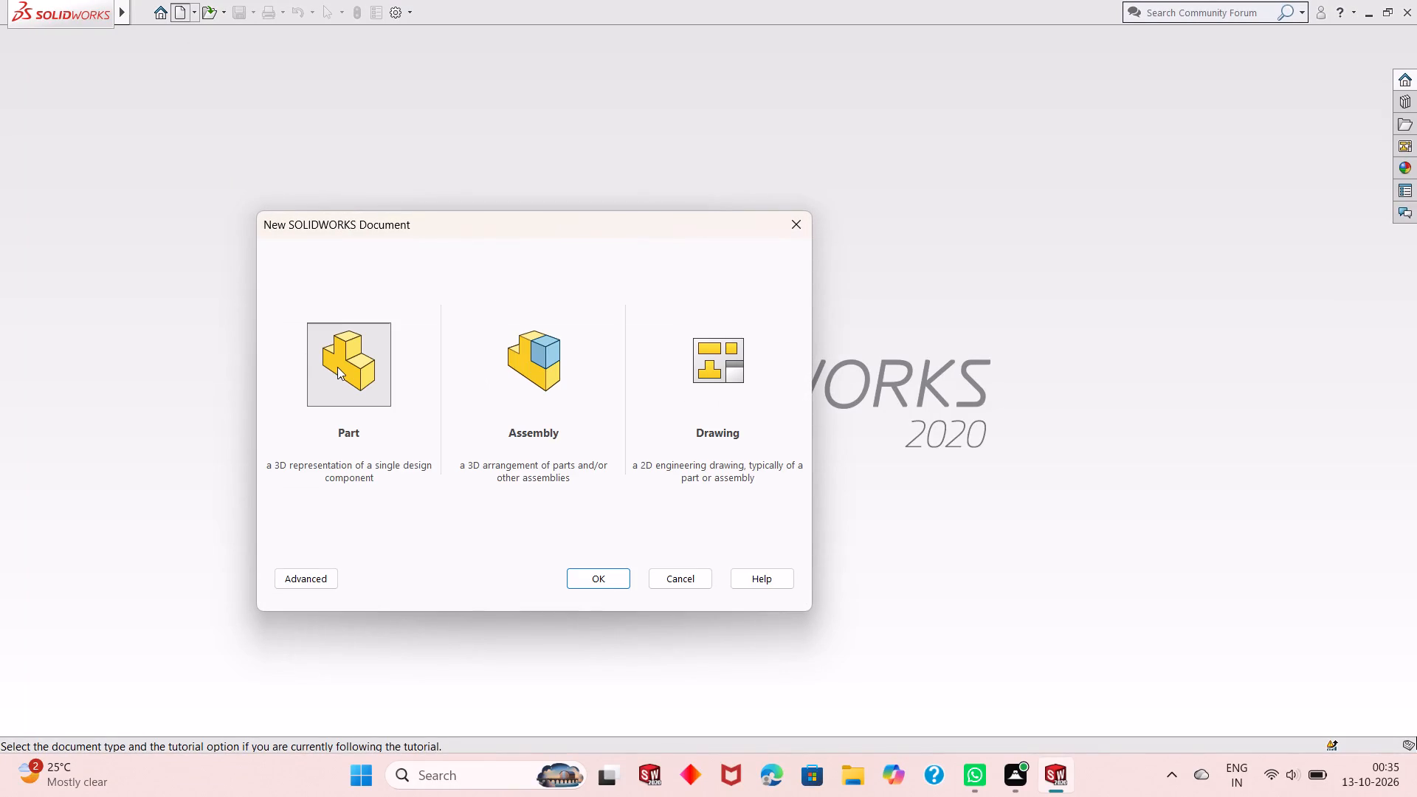
{"action": "double_click", "coordinate": [337, 367]}
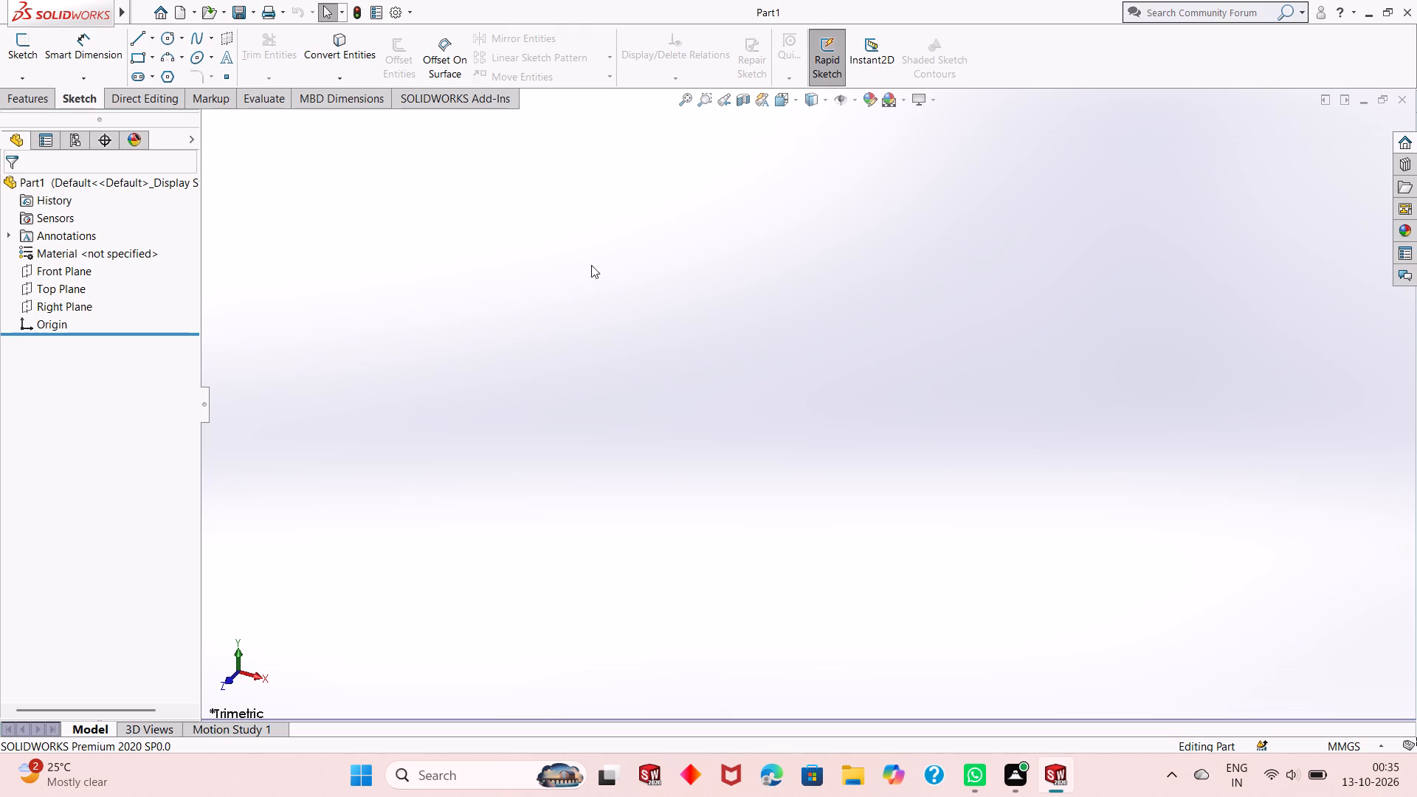
Start a sketch on the Front Plane.
{"action": "left_click", "coordinate": [54, 272]}
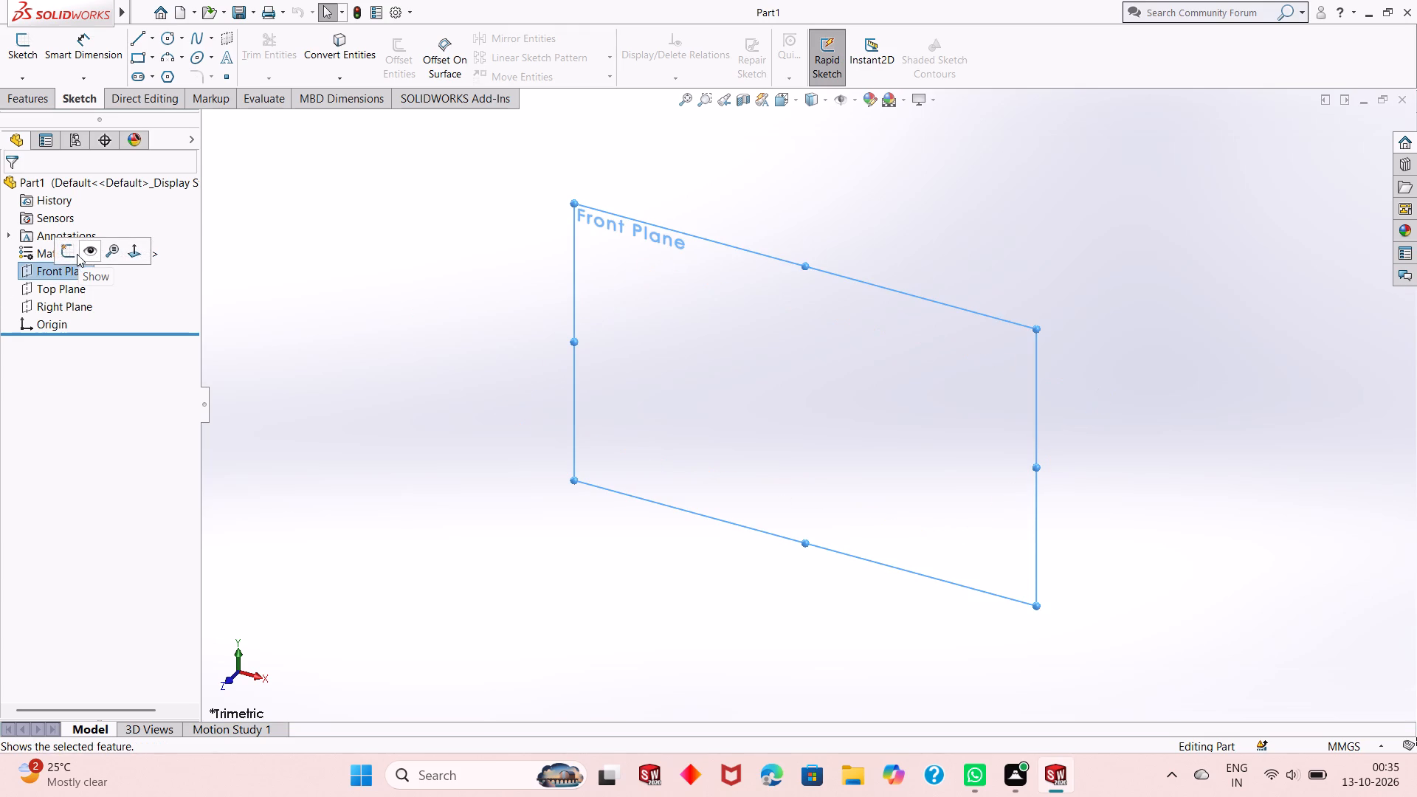
{"action": "left_click", "coordinate": [72, 257]}
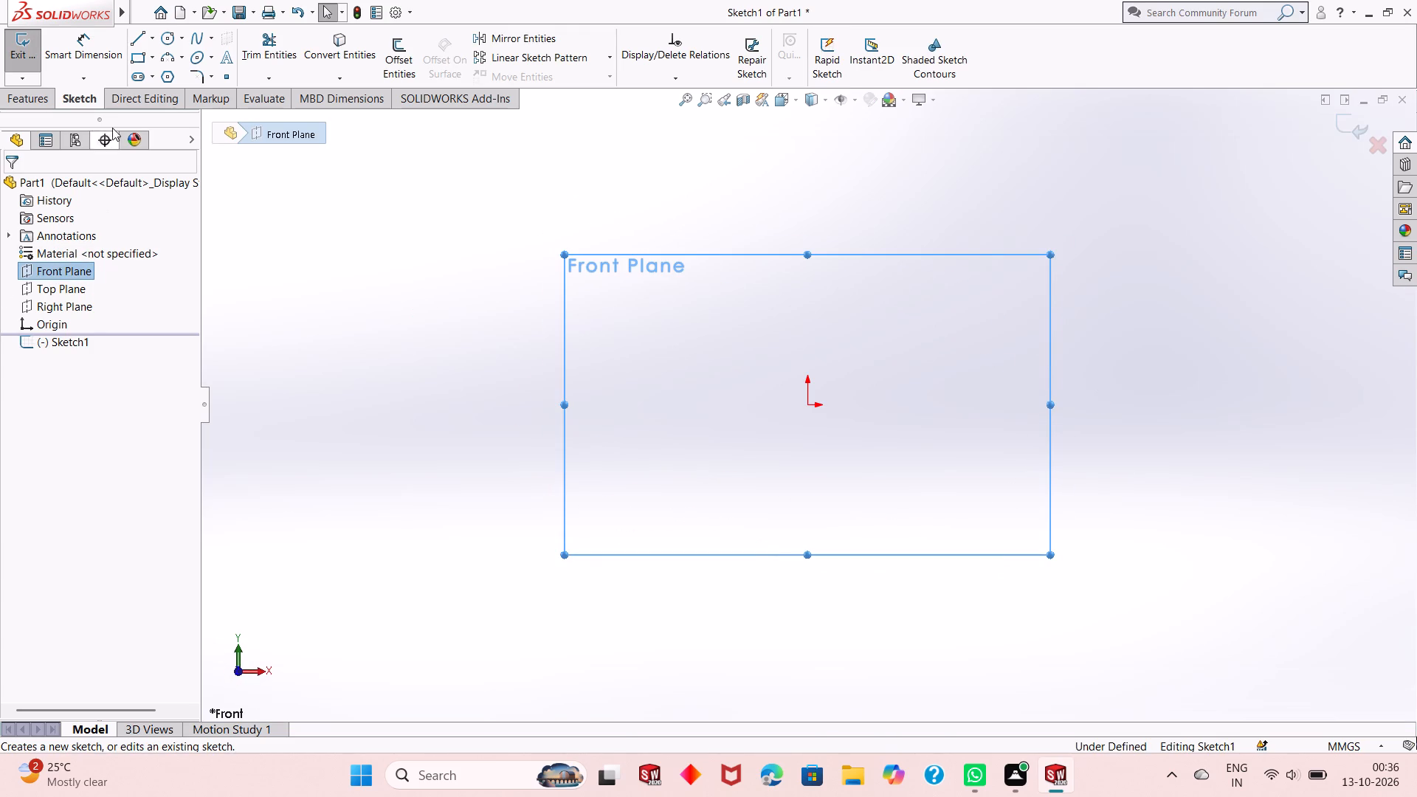
Draw a 250 mm horizontal line starting at the origin and extending in the positive X direction, ending the line chain.
{"action": "left_click", "coordinate": [135, 38]}
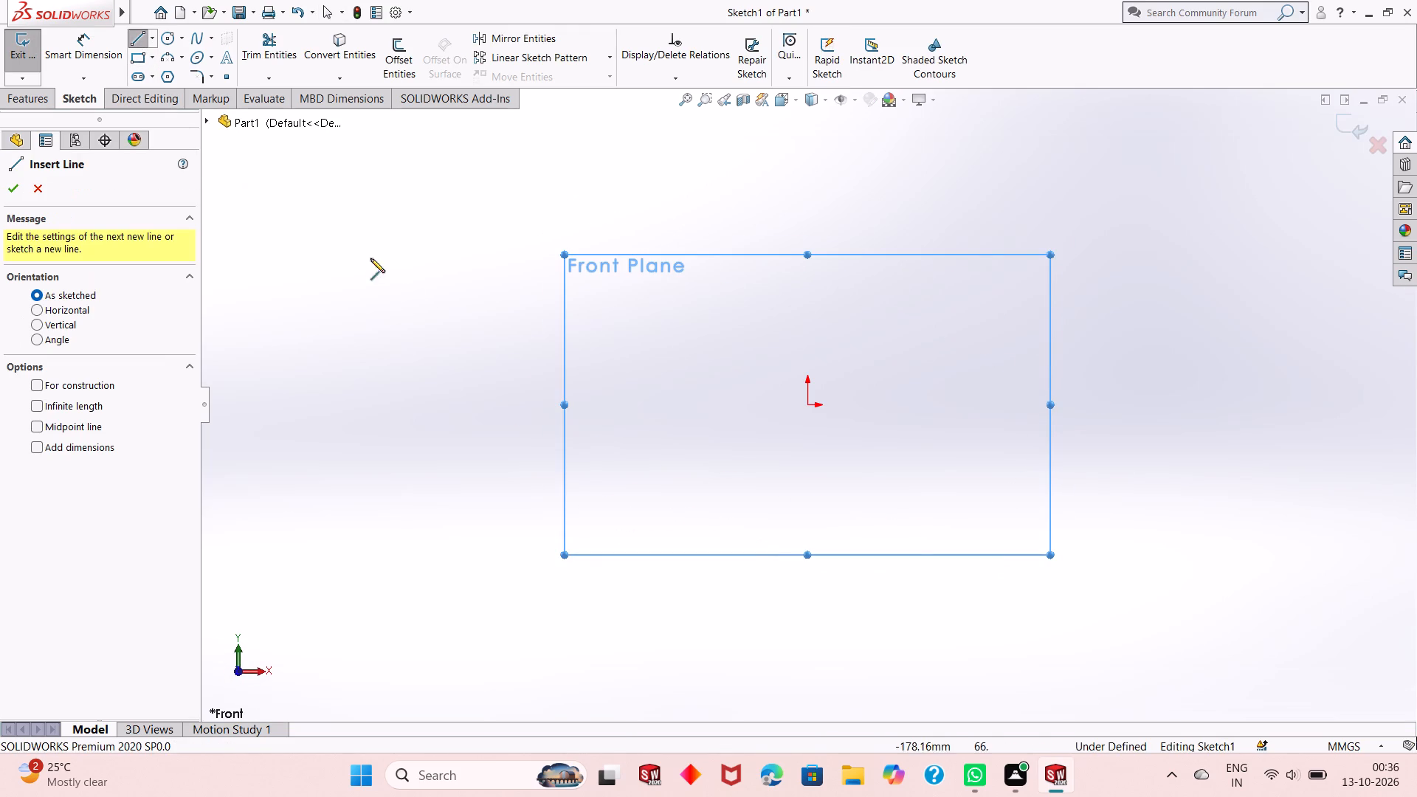
{"action": "left_click", "coordinate": [807, 404]}
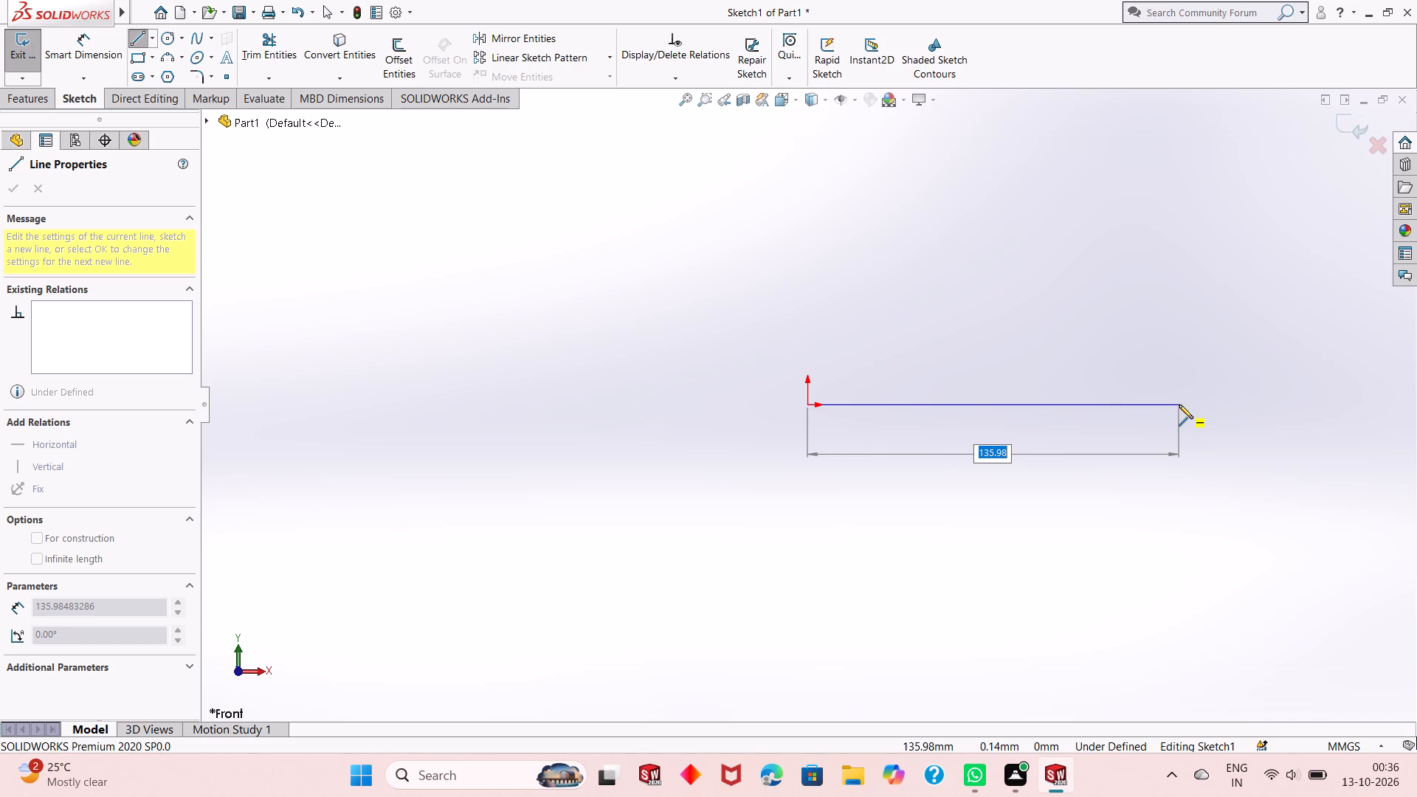
{"action": "type", "text": "250"}
{"action": "key", "text": "Return"}
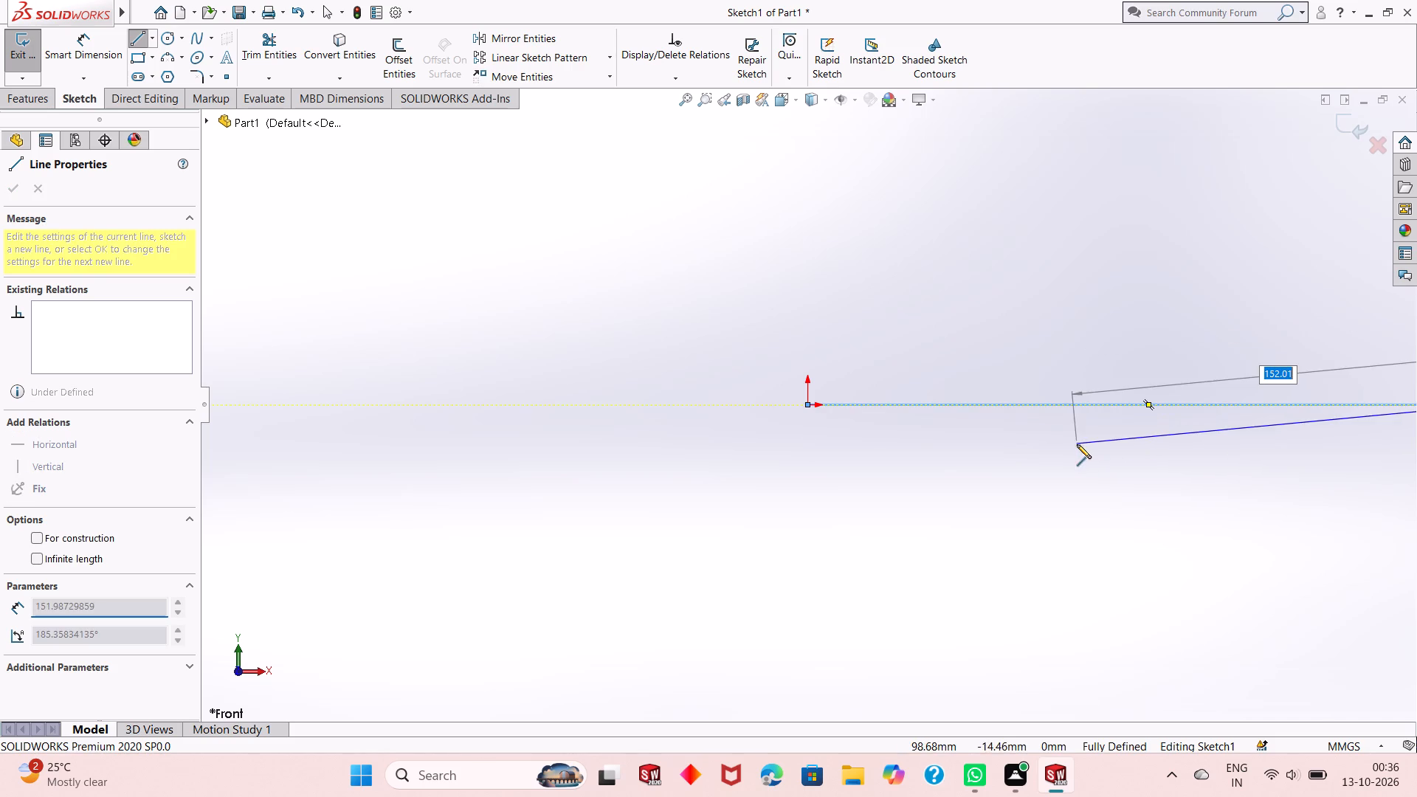
{"action": "scroll", "coordinate": [754, 470], "scroll_direction": "down", "scroll_amount": 3}
{"action": "scroll", "coordinate": [754, 470], "scroll_direction": "up", "scroll_amount": 9}
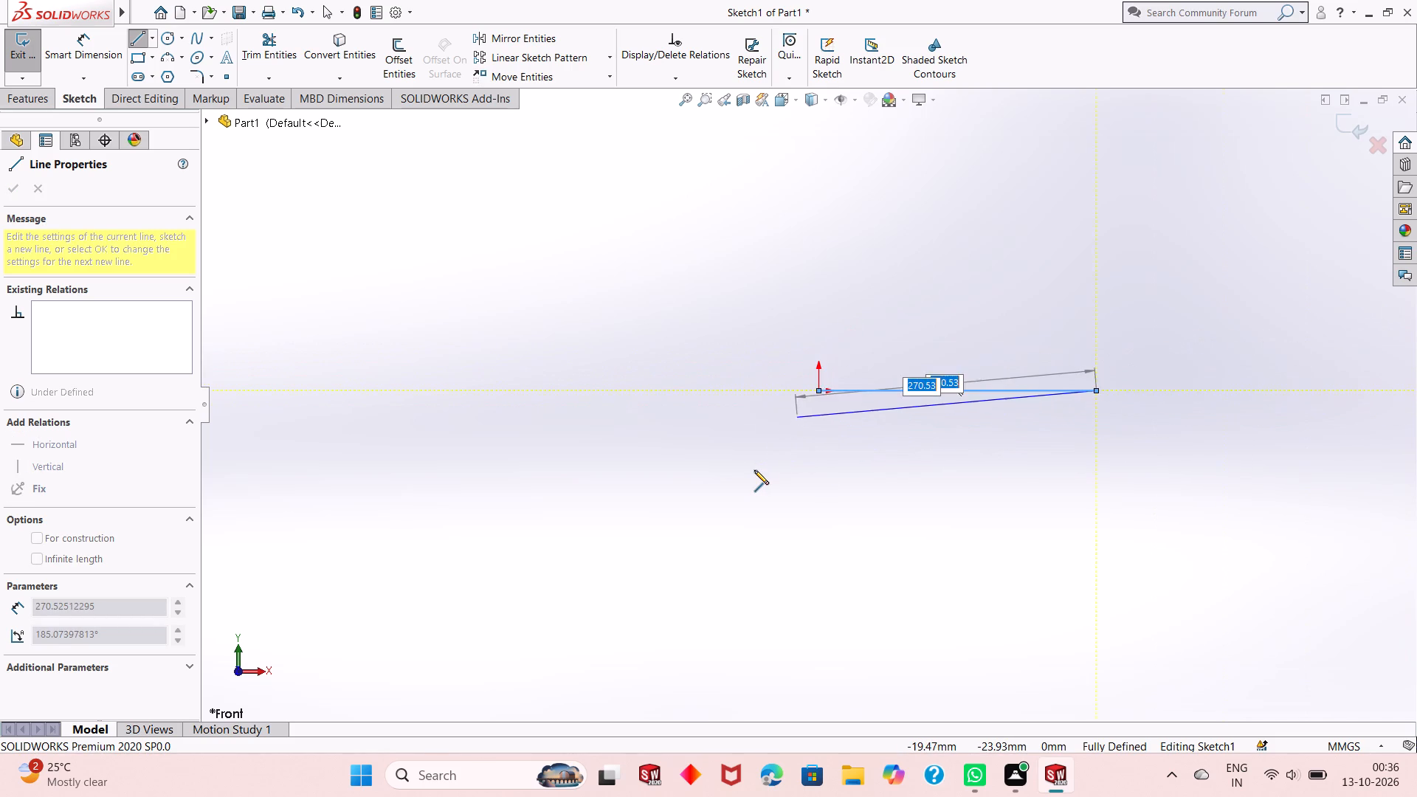
{"action": "scroll", "coordinate": [944, 310], "scroll_direction": "down", "scroll_amount": 2}
{"action": "right_click", "coordinate": [944, 309]}
{"action": "left_click", "coordinate": [953, 309]}
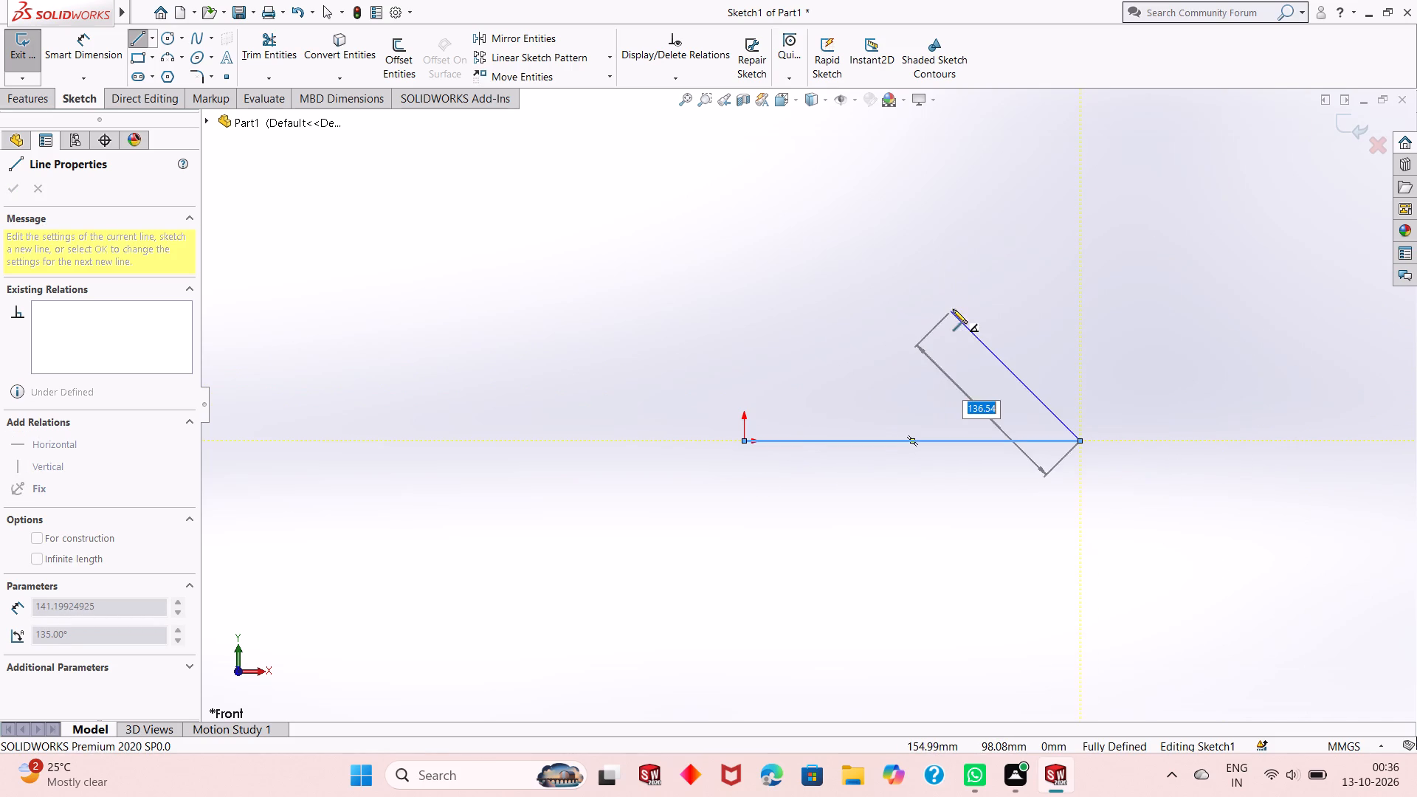
{"action": "right_click", "coordinate": [954, 319]}
{"action": "left_click", "coordinate": [962, 328]}
Convert the horizontal line from the origin into construction geometry.
{"action": "scroll", "coordinate": [971, 405], "scroll_direction": "up", "scroll_amount": 1}
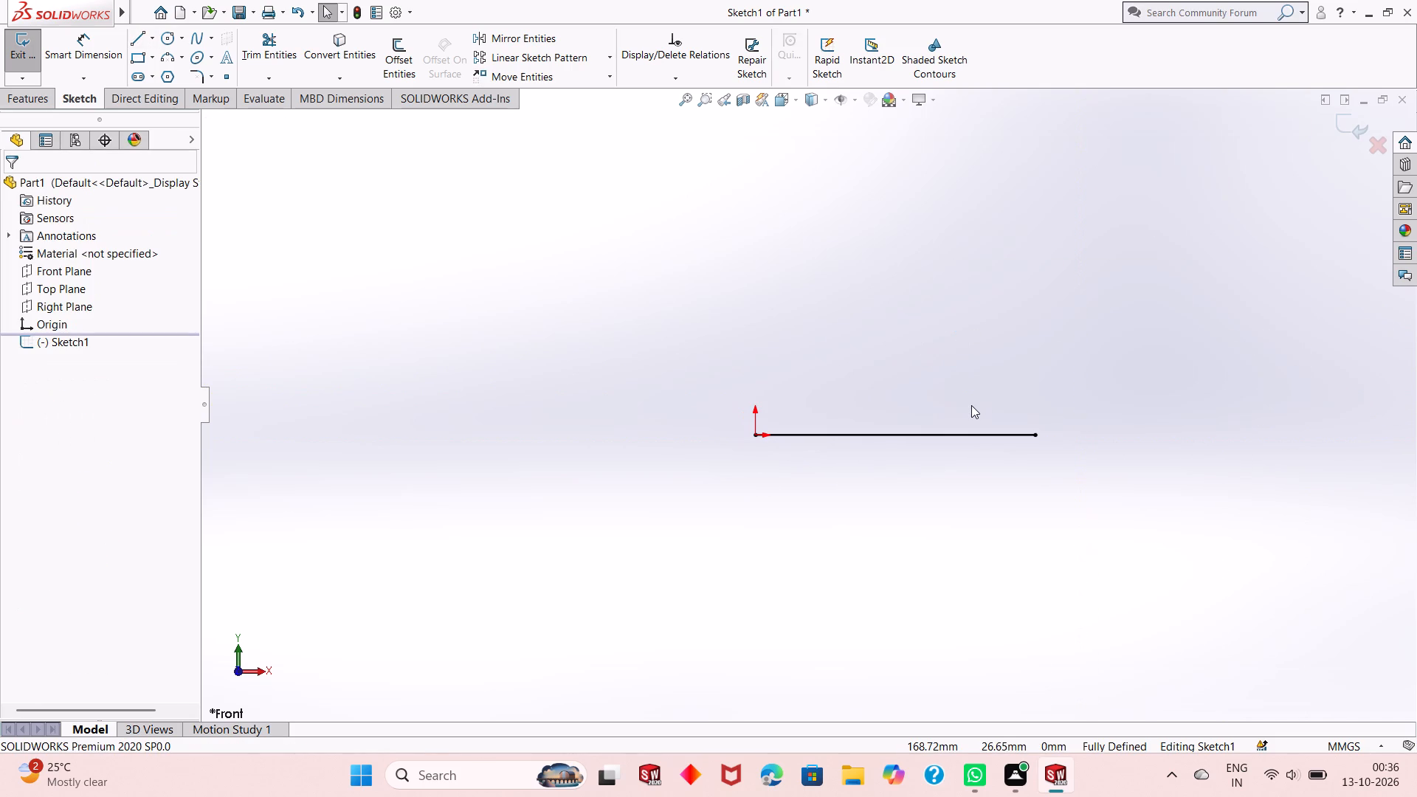
{"action": "scroll", "coordinate": [973, 400], "scroll_direction": "down", "scroll_amount": 3}
{"action": "left_click", "coordinate": [934, 459]}
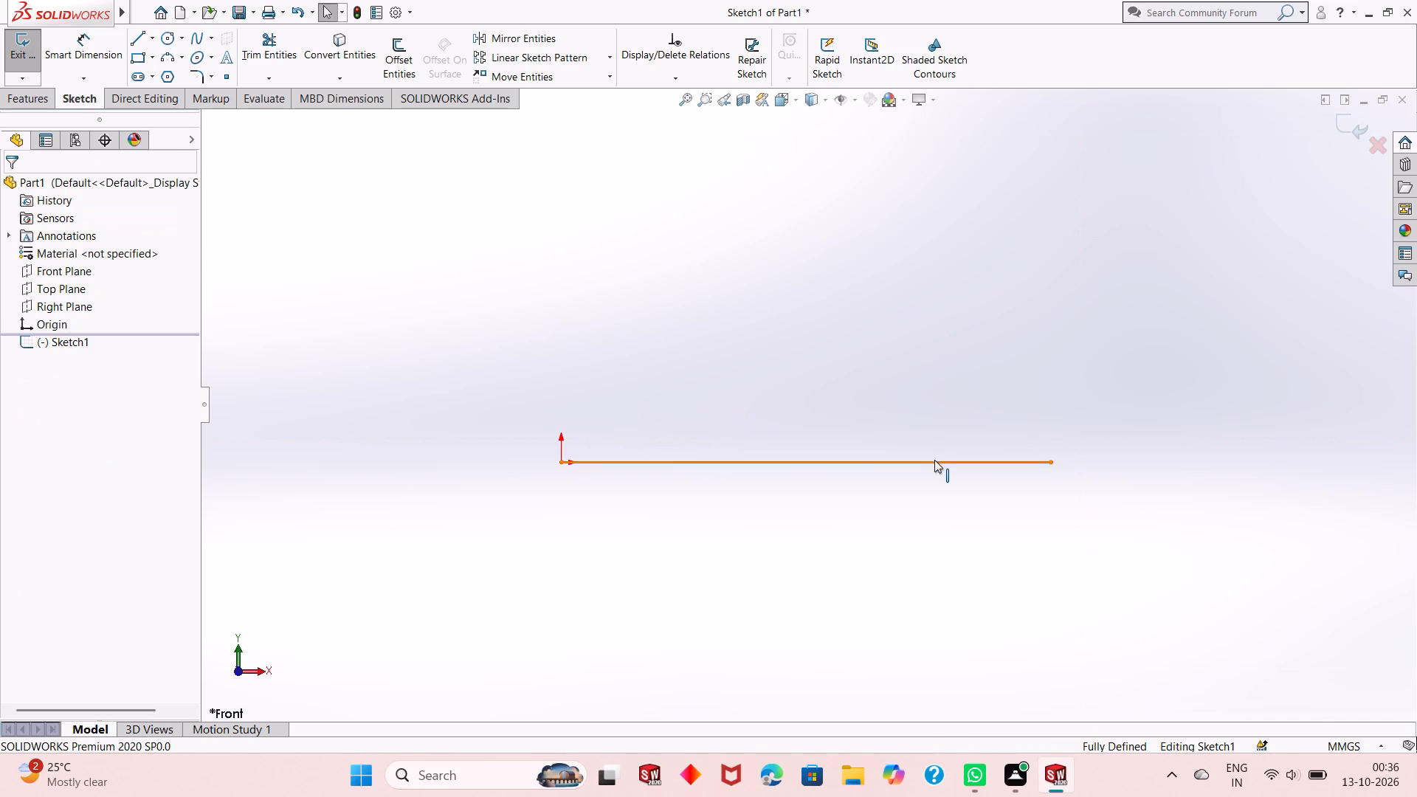
{"action": "left_click", "coordinate": [1001, 414]}
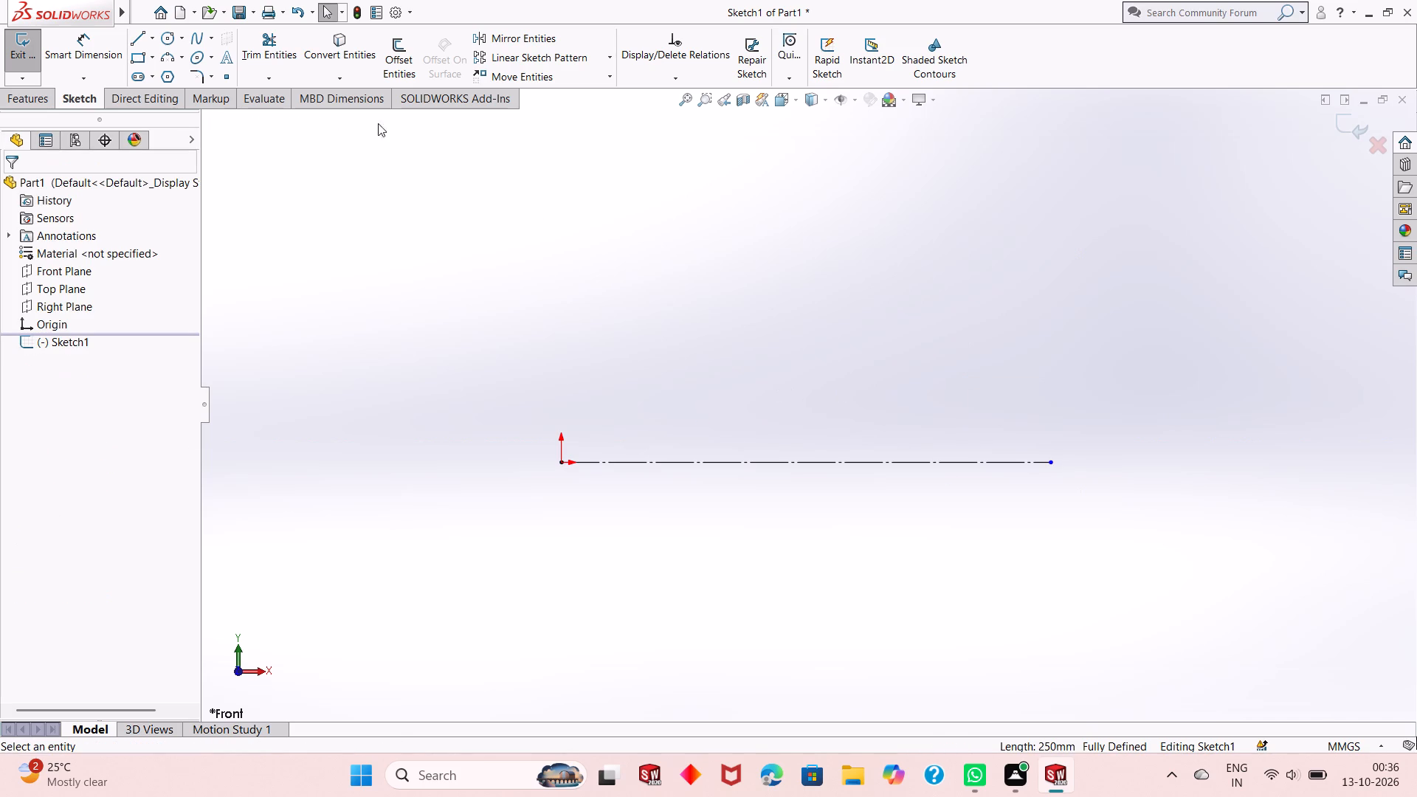
Dimension the centerline's length at 250 mm and place the dimension centrally below the line.
{"action": "left_click", "coordinate": [67, 57]}
{"action": "left_click", "coordinate": [670, 463]}
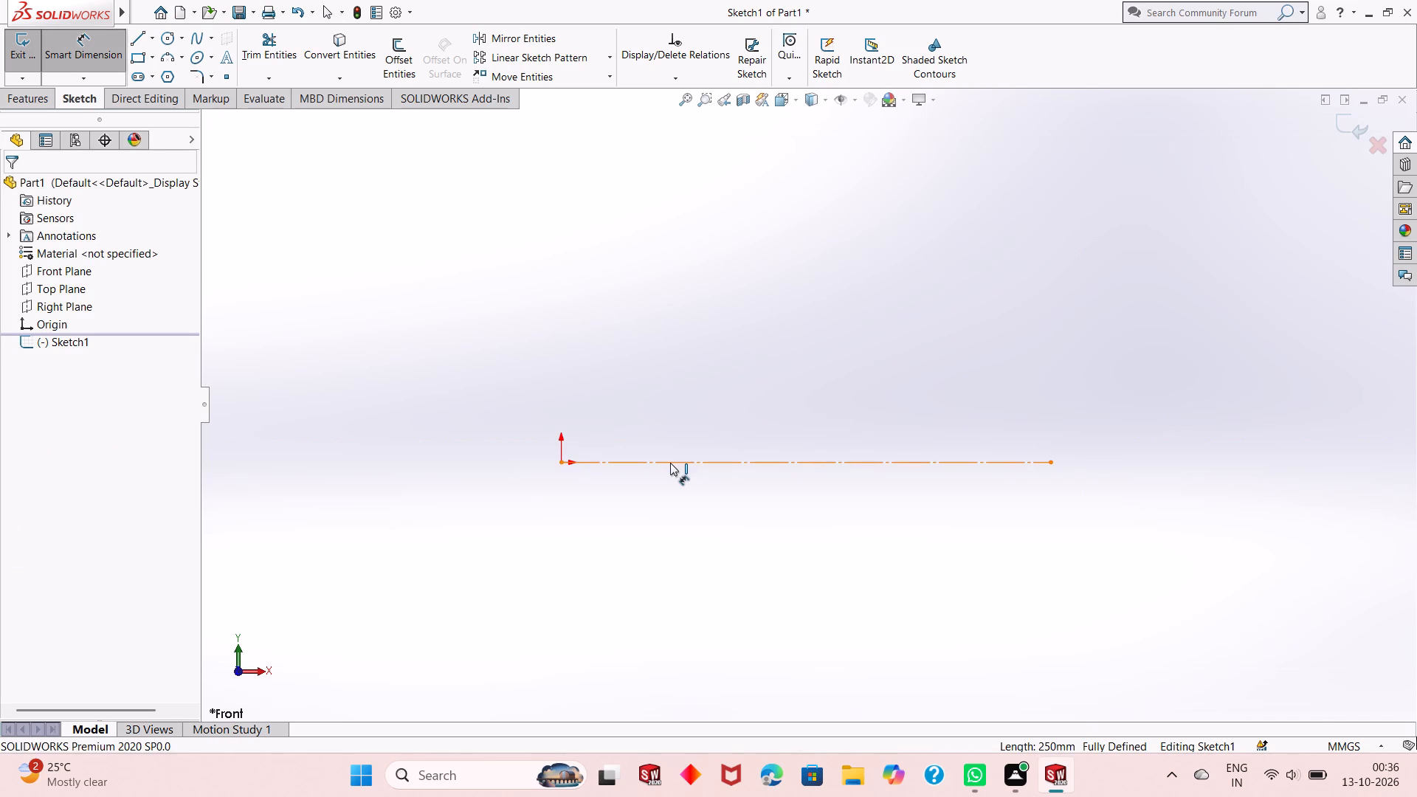
{"action": "left_click", "coordinate": [671, 517]}
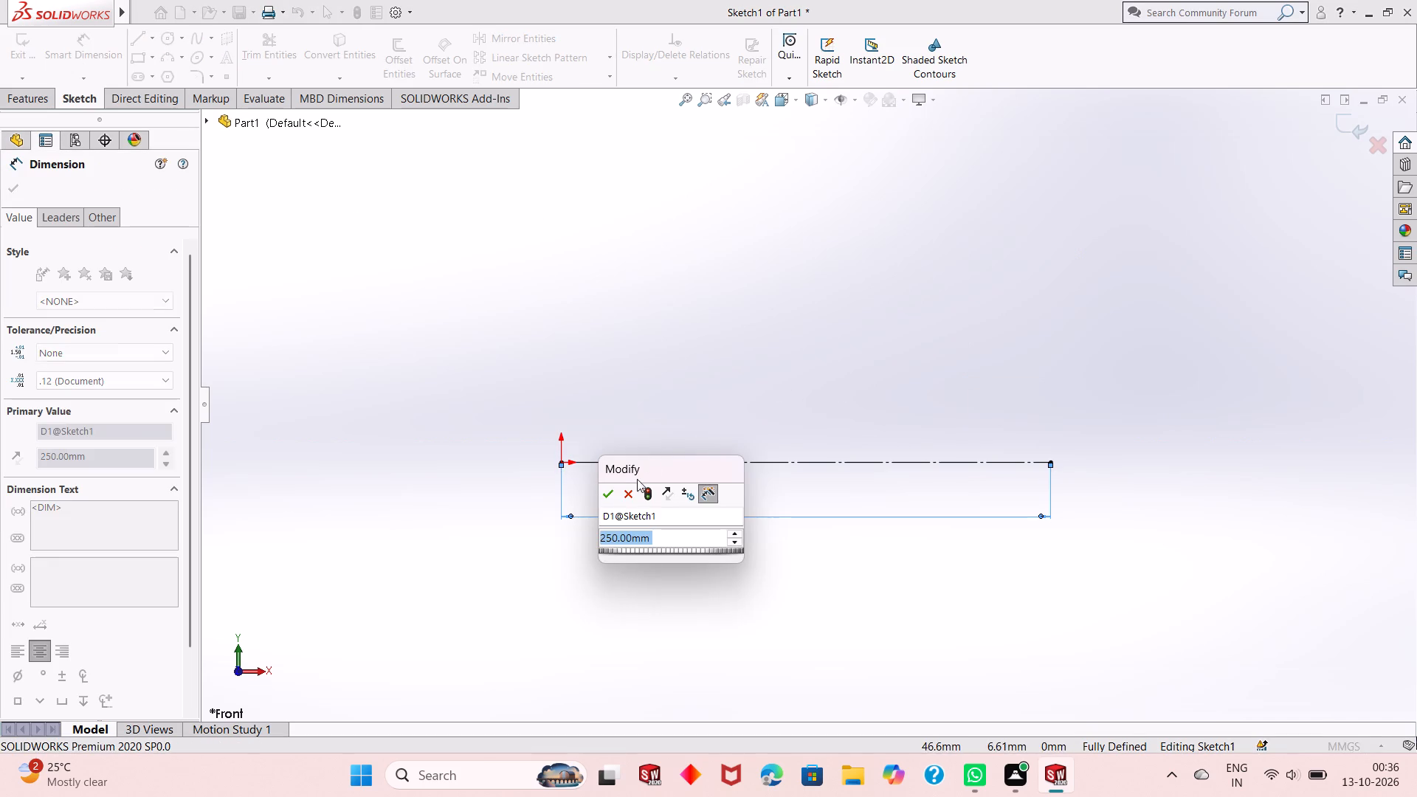
{"action": "left_click", "coordinate": [610, 498]}
{"action": "right_click", "coordinate": [931, 309]}
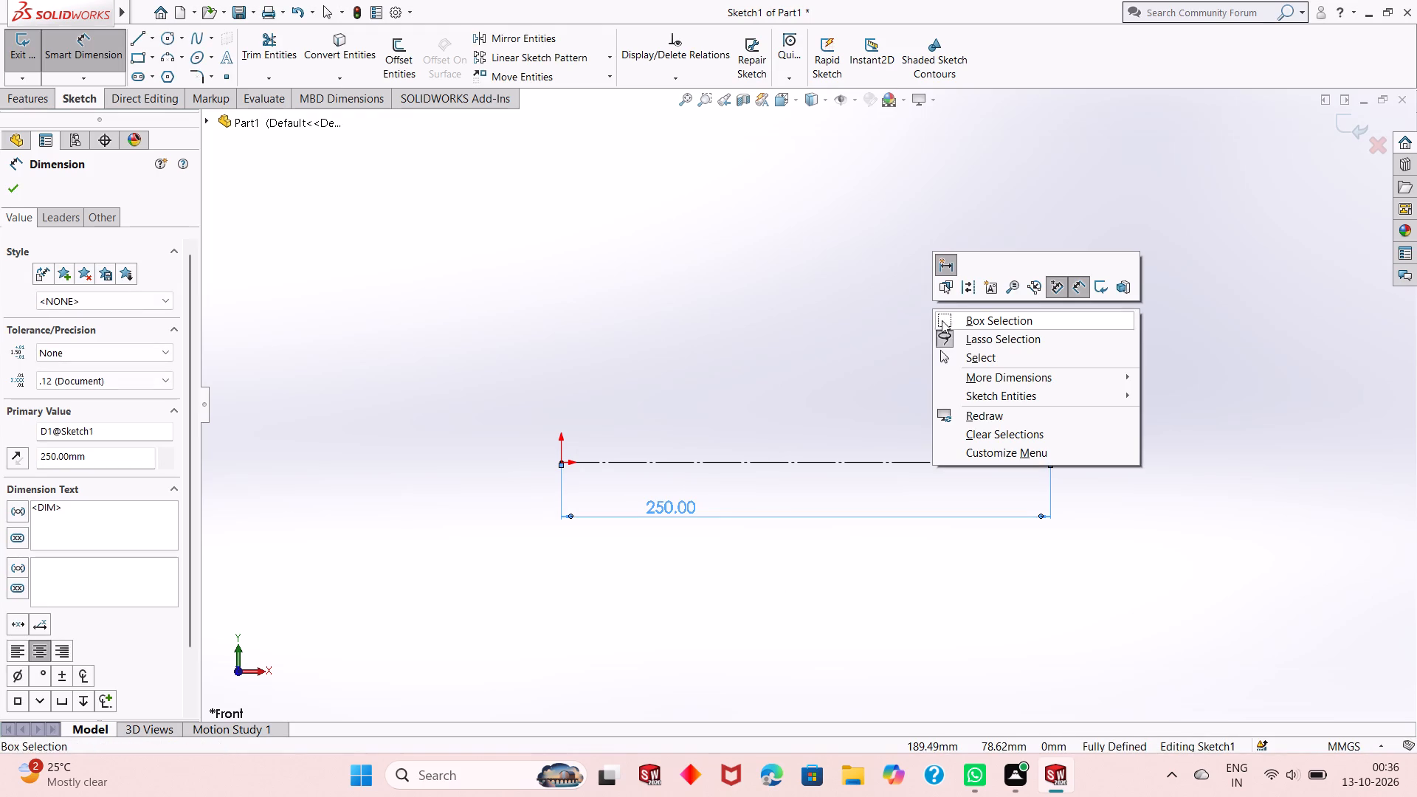
{"action": "left_click", "coordinate": [956, 356]}
{"action": "left_click_drag", "start_coordinate": [686, 511], "coordinate": [823, 528]}
{"action": "left_click", "coordinate": [900, 360]}
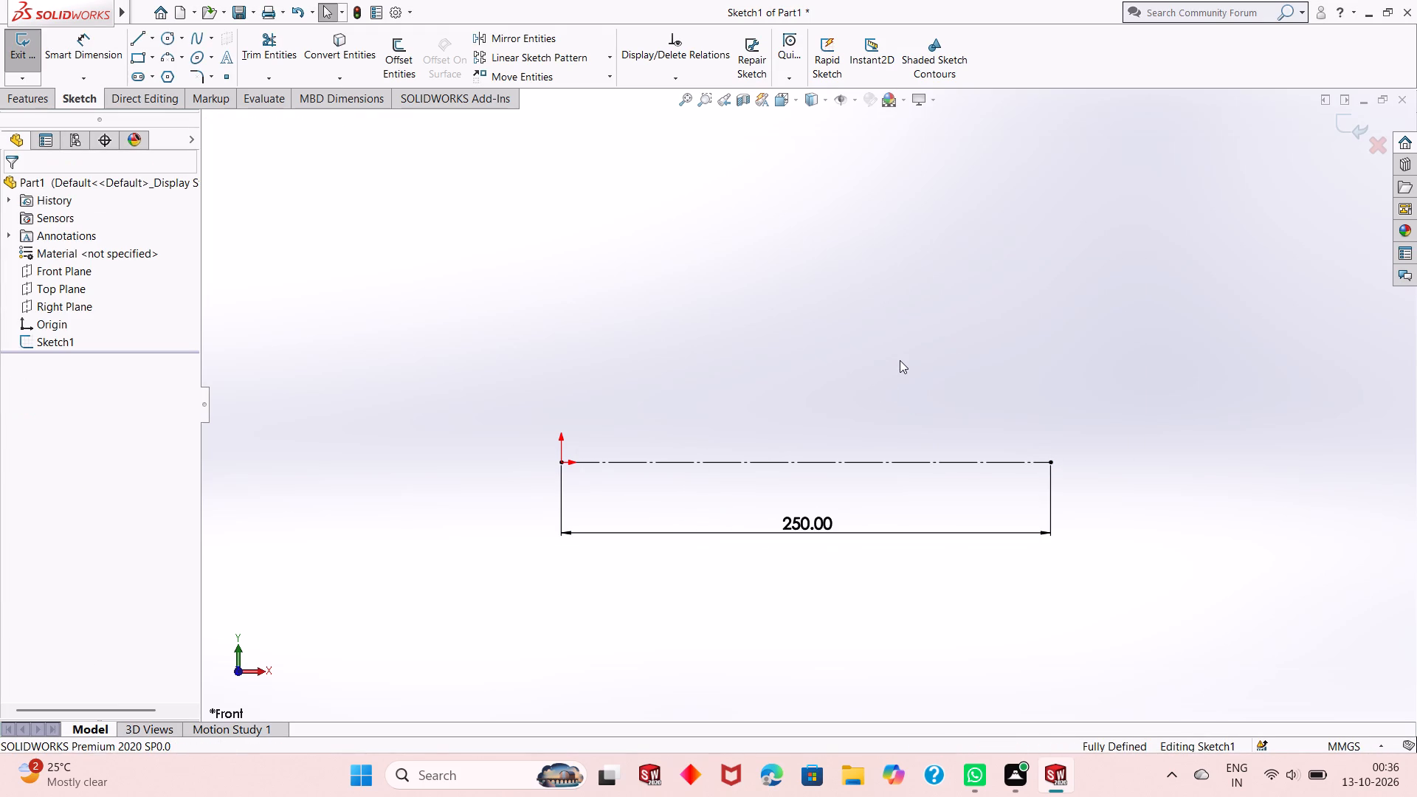
Start the stepped profile at the origin with a 12 mm vertical line upward and a 42 mm horizontal line along the axis direction.
{"action": "left_click", "coordinate": [137, 43]}
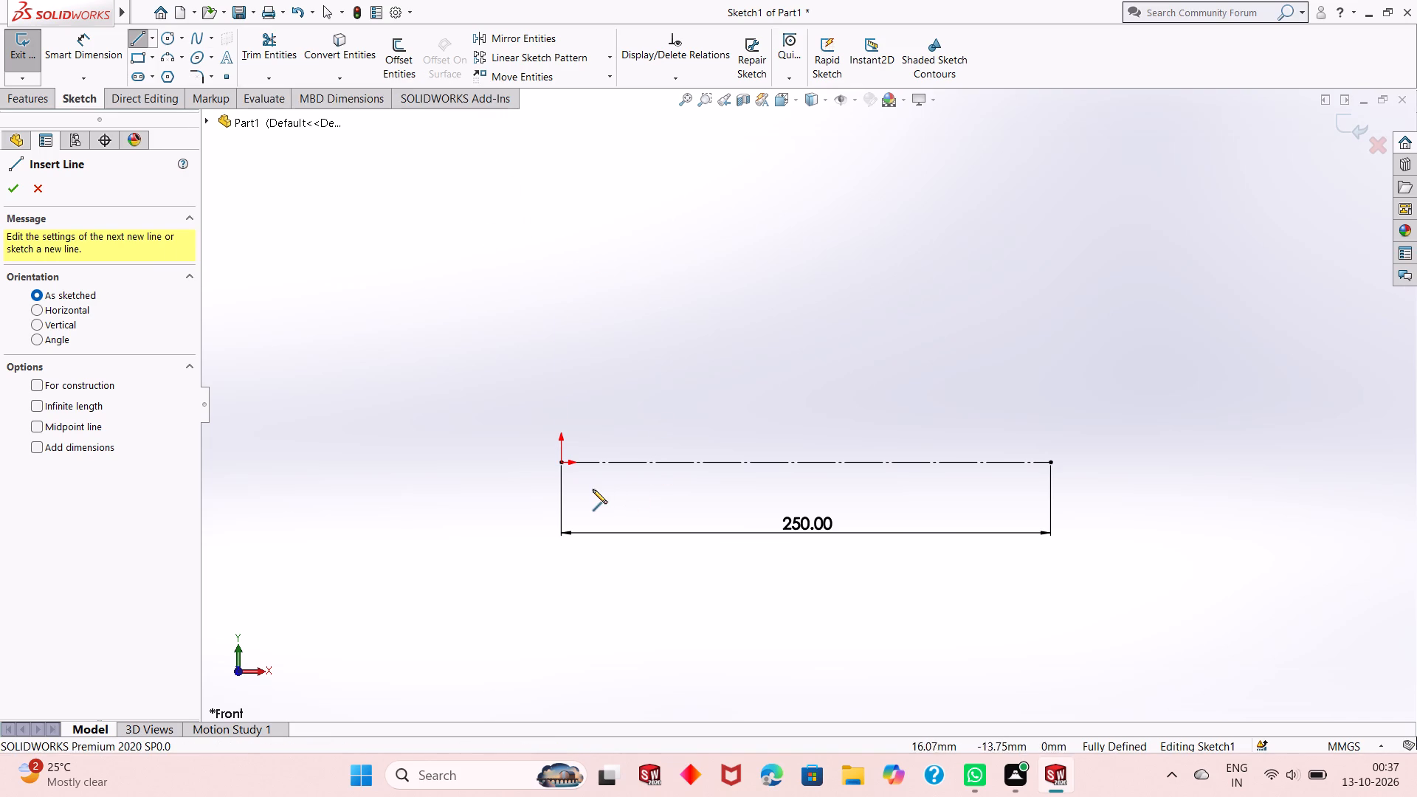
{"action": "left_click", "coordinate": [559, 462]}
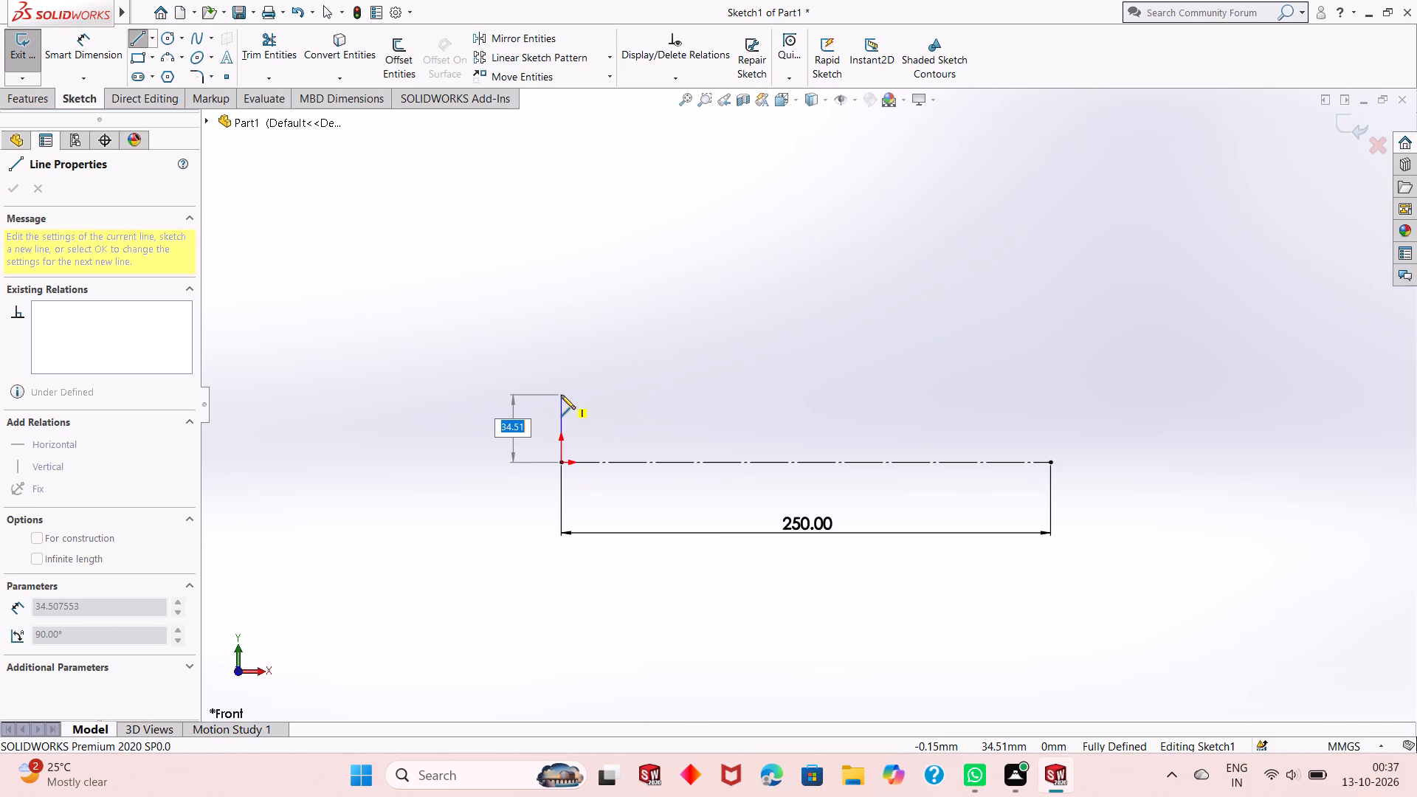
{"action": "key", "text": "2"}
{"action": "key", "text": "BackSpace"}
{"action": "key", "text": "BackSpace"}
{"action": "key", "text": "BackSpace"}
{"action": "type", "text": "12"}
{"action": "key", "text": "Return"}
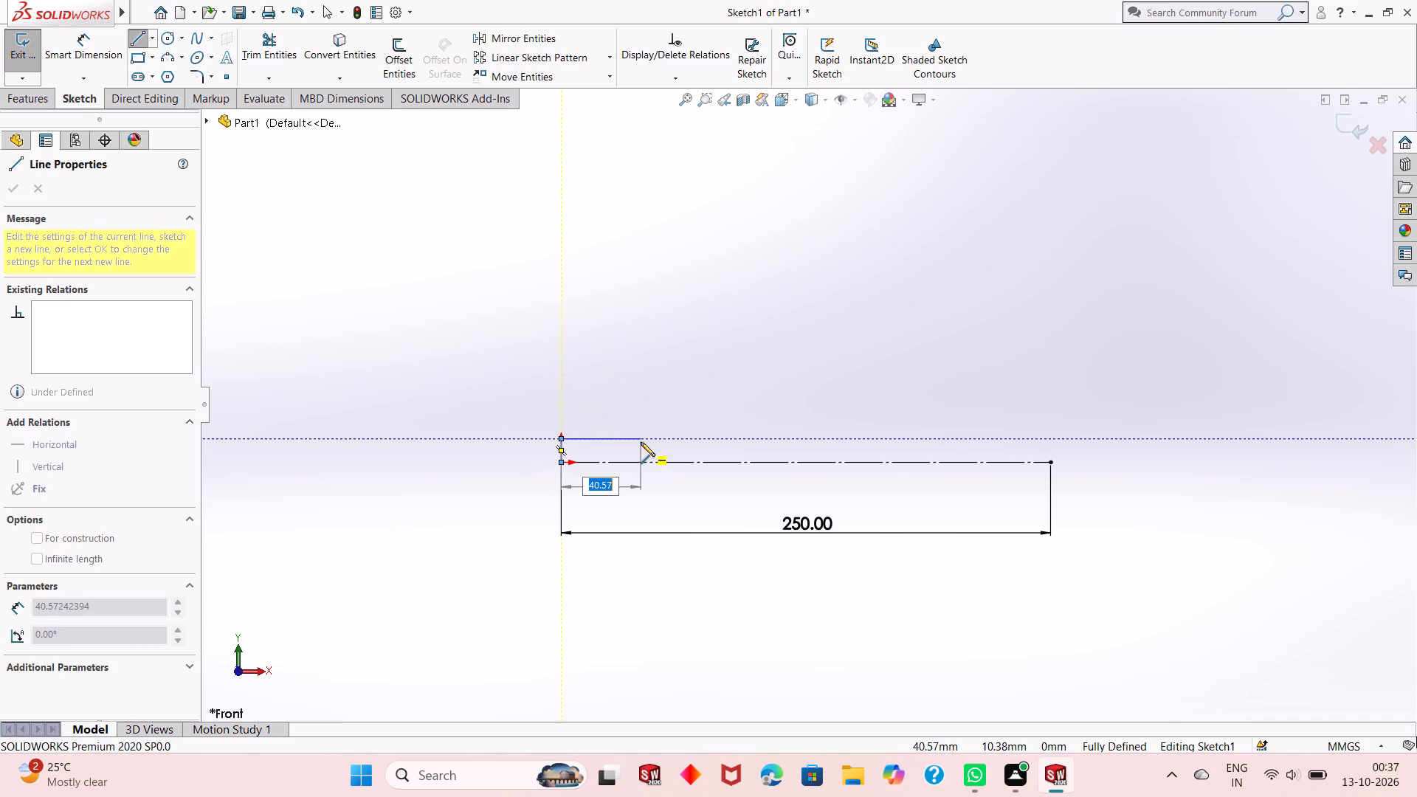
{"action": "type", "text": "42"}
{"action": "key", "text": "Return"}
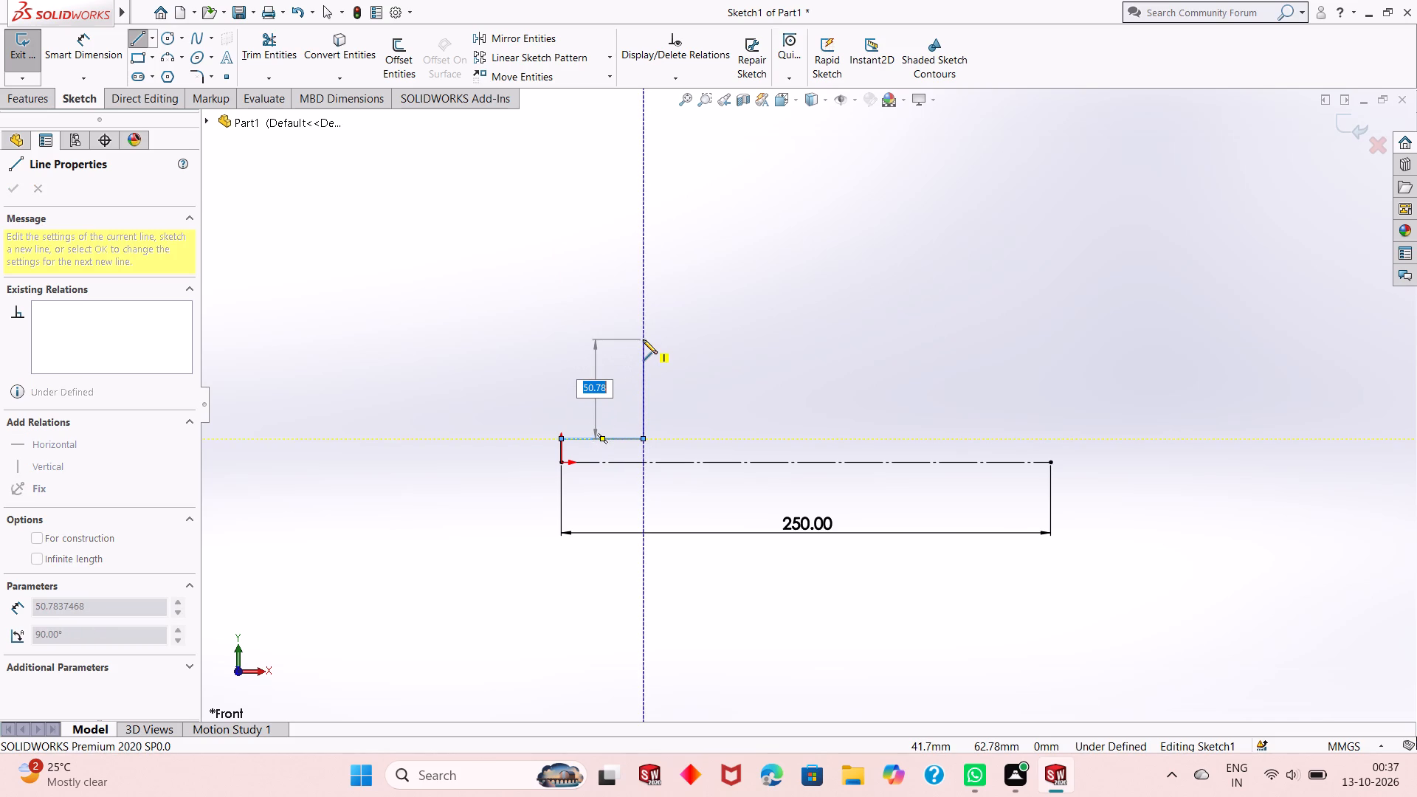
Continue the profile with a 15 mm vertical line upward and a horizontal line of length 120-42 mm.
{"action": "type", "text": "15"}
{"action": "key", "text": "Return"}
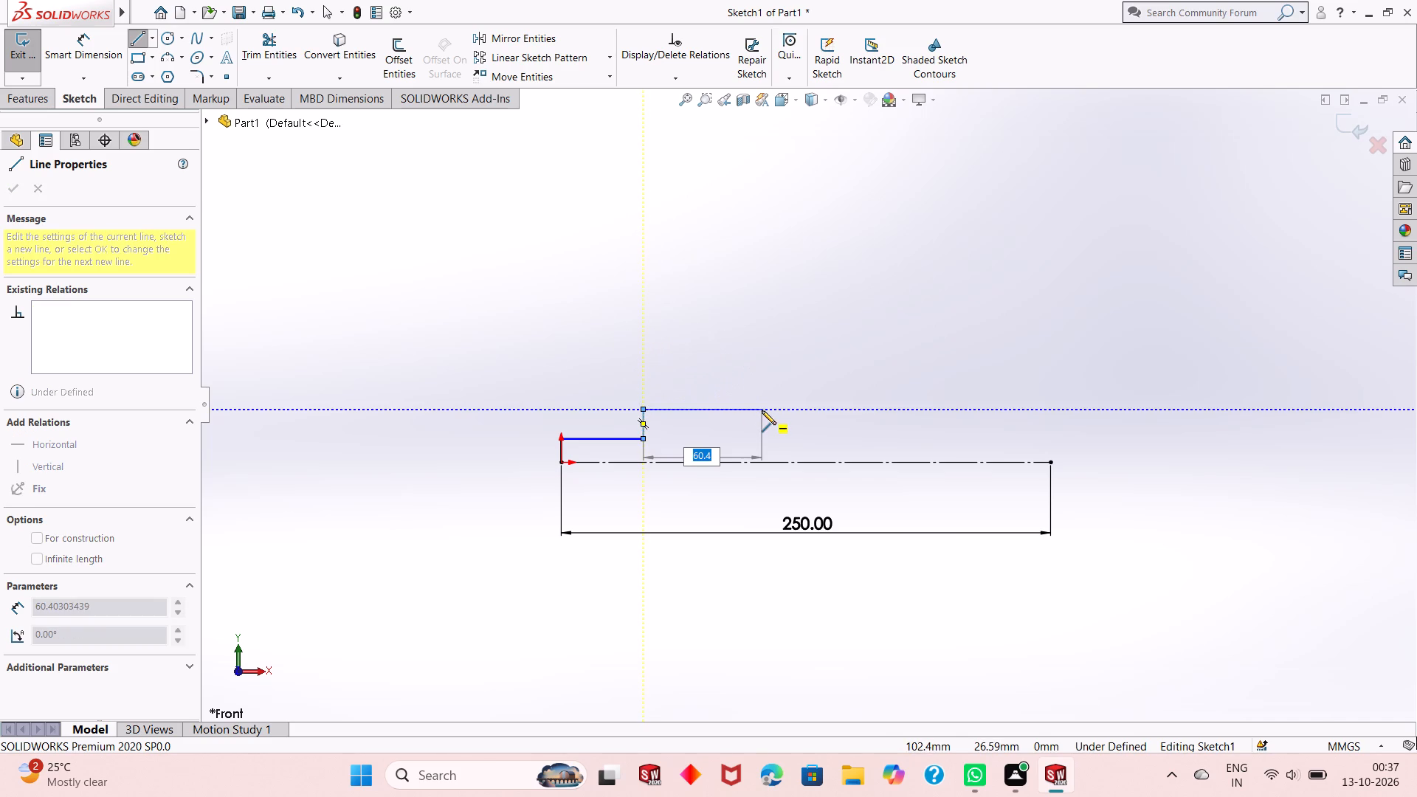
{"action": "type", "text": "120-42"}
{"action": "key", "text": "Return"}
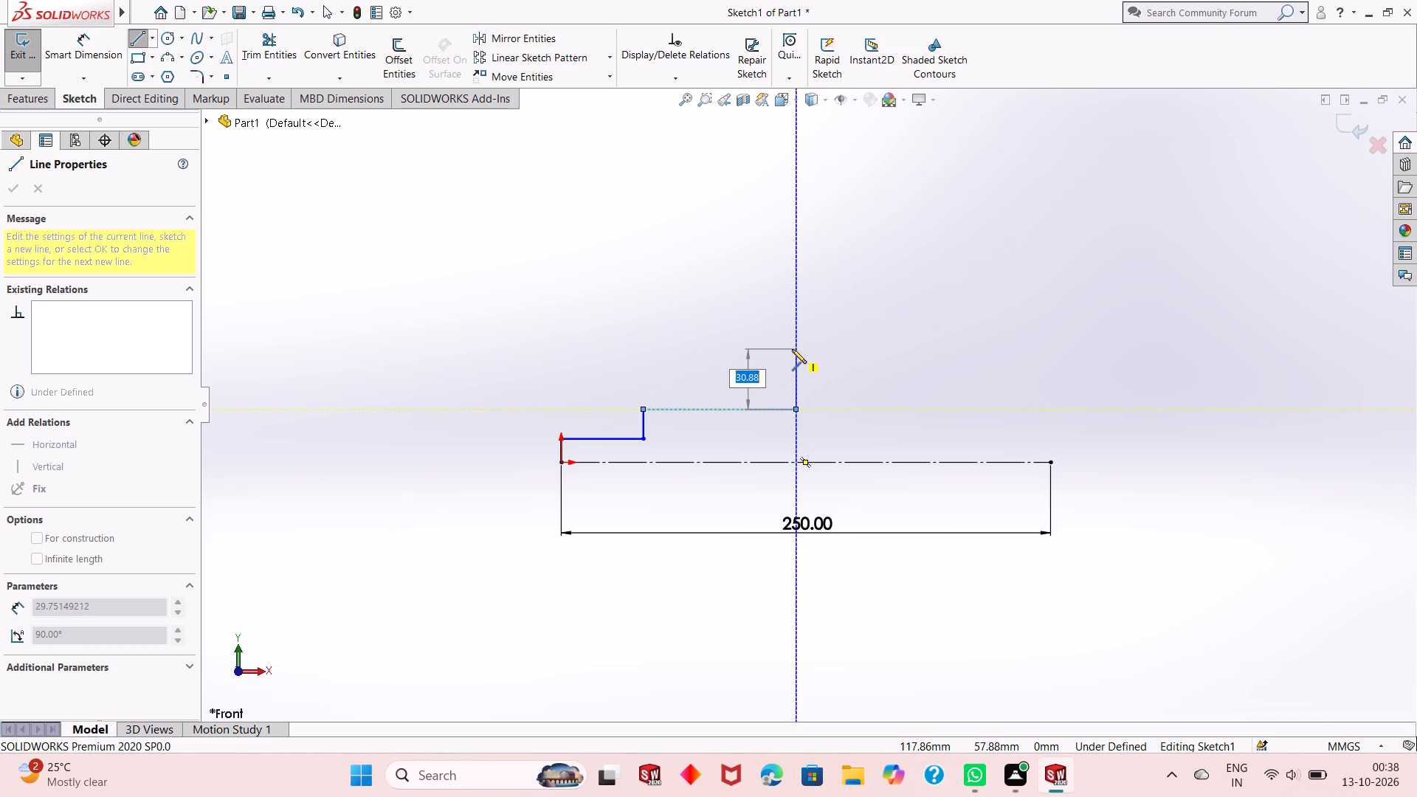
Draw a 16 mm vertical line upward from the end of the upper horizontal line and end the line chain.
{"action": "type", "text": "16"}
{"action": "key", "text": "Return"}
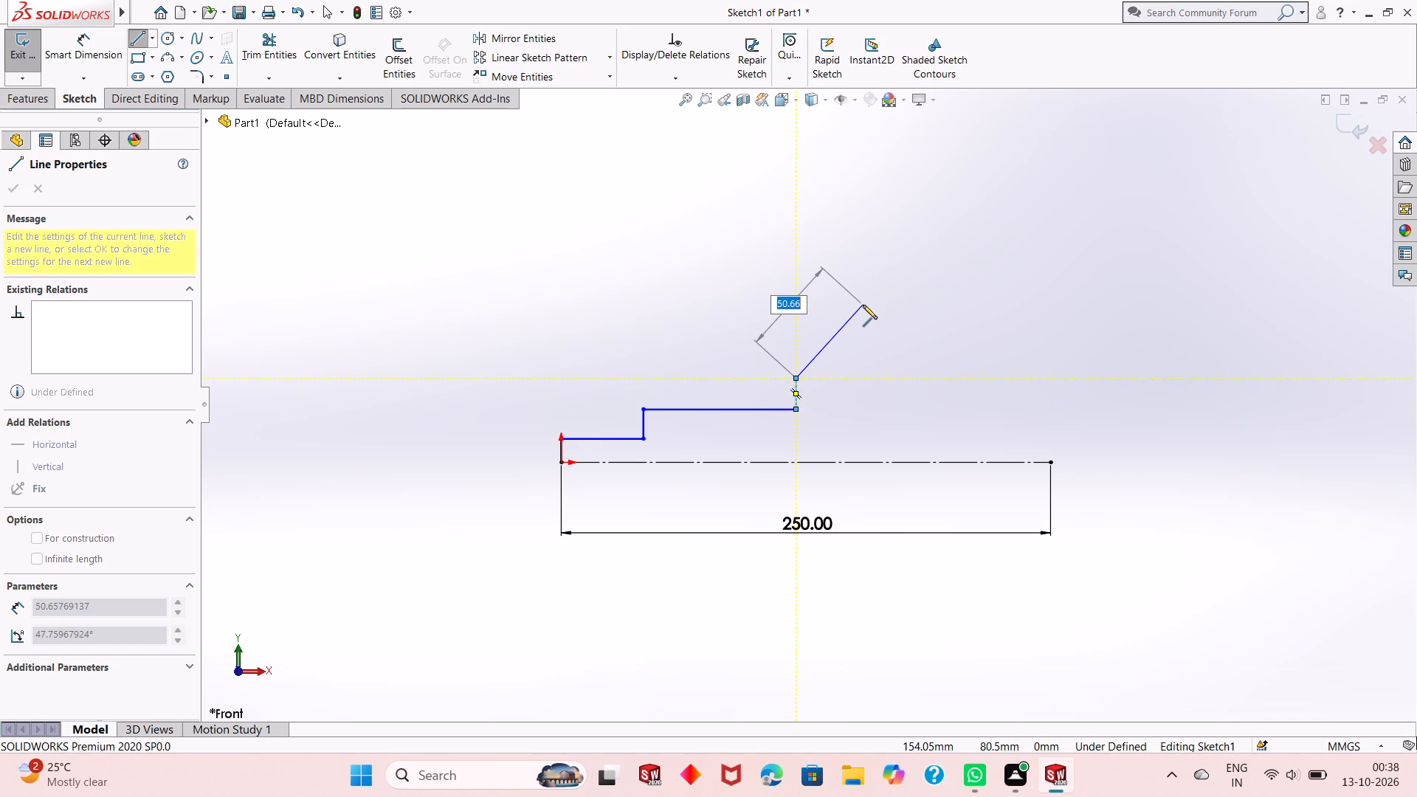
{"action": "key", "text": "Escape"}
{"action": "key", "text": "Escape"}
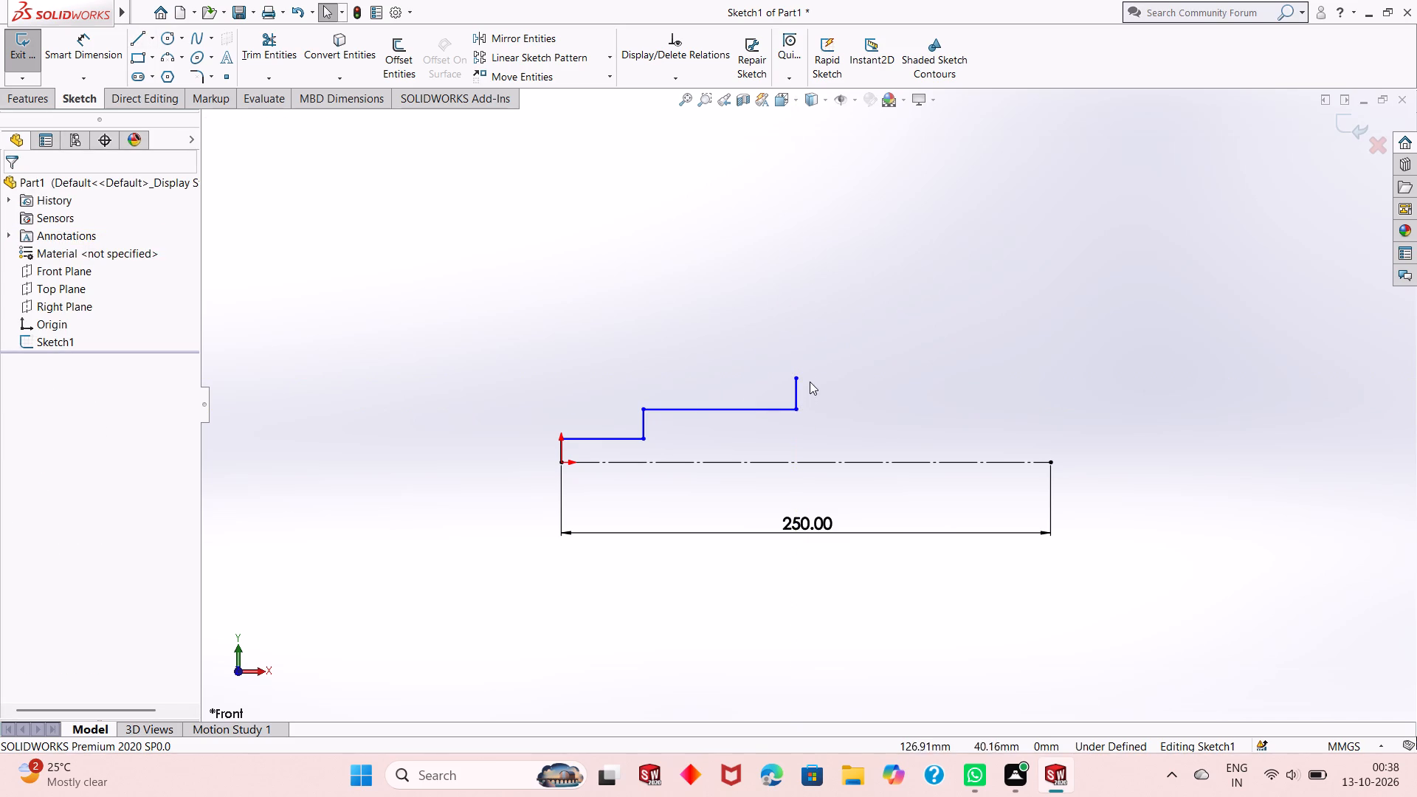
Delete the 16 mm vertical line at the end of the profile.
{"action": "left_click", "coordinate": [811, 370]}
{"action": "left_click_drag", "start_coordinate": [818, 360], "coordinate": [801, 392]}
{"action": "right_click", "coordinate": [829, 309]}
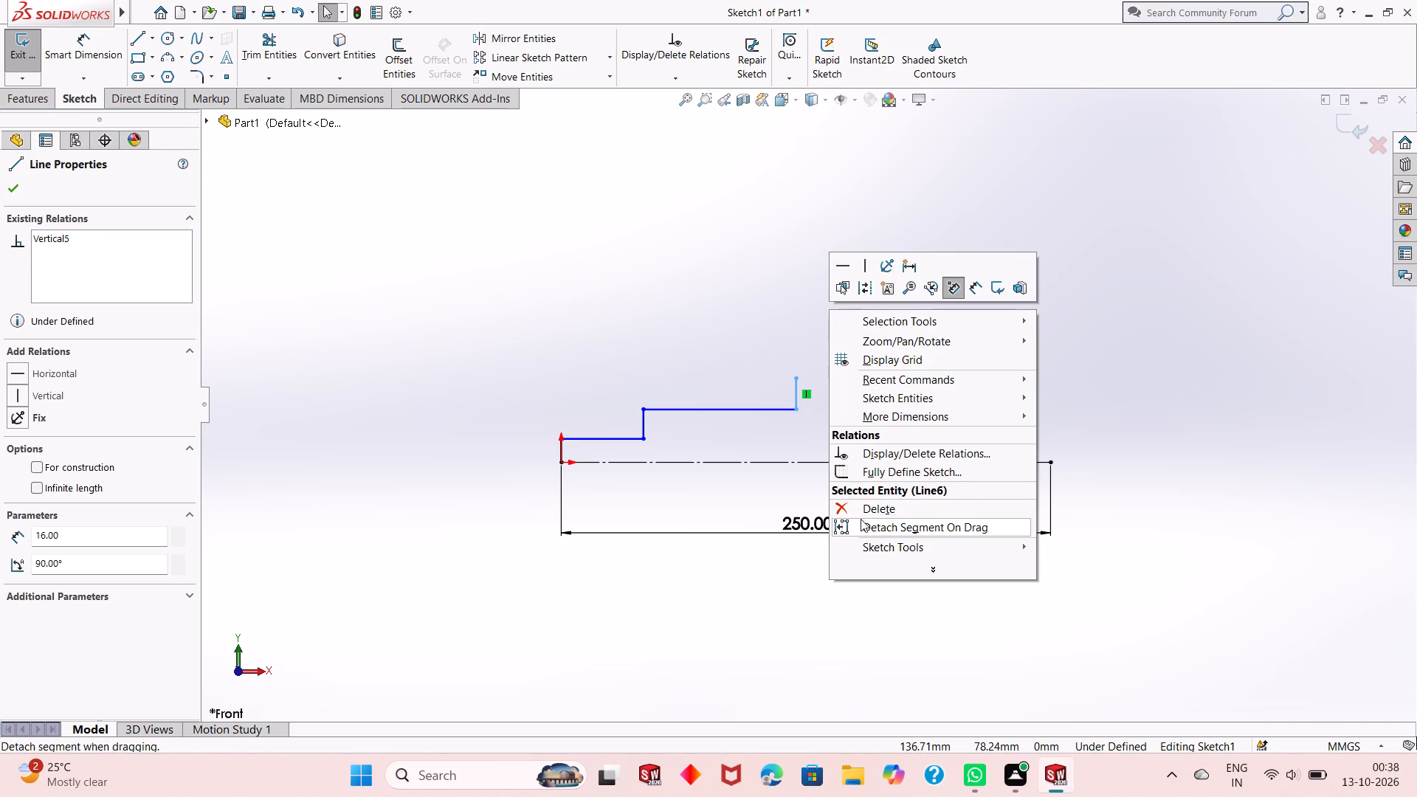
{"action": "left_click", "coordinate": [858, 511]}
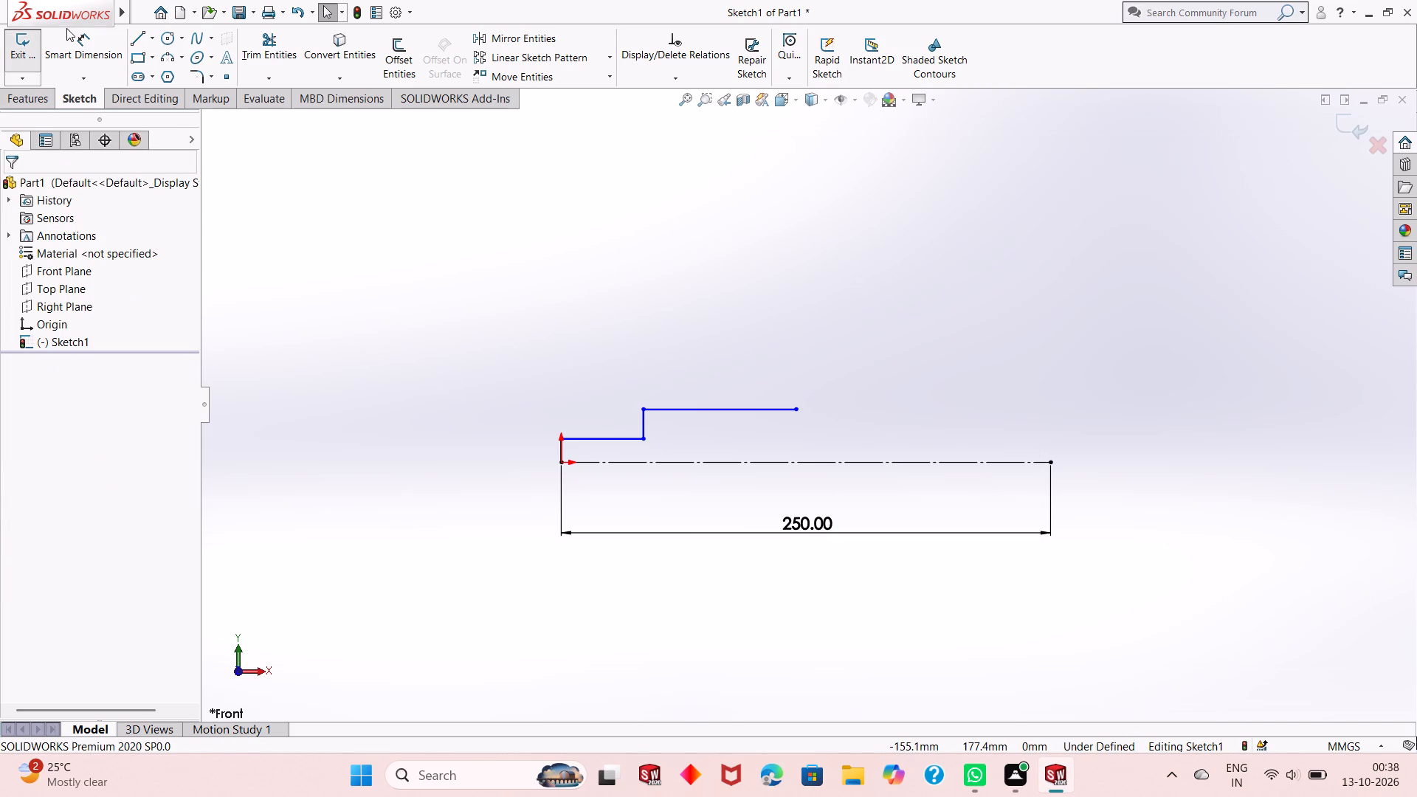
Draw a 1 mm vertical line upward from the free end of the upper horizontal line.
{"action": "left_click", "coordinate": [139, 40]}
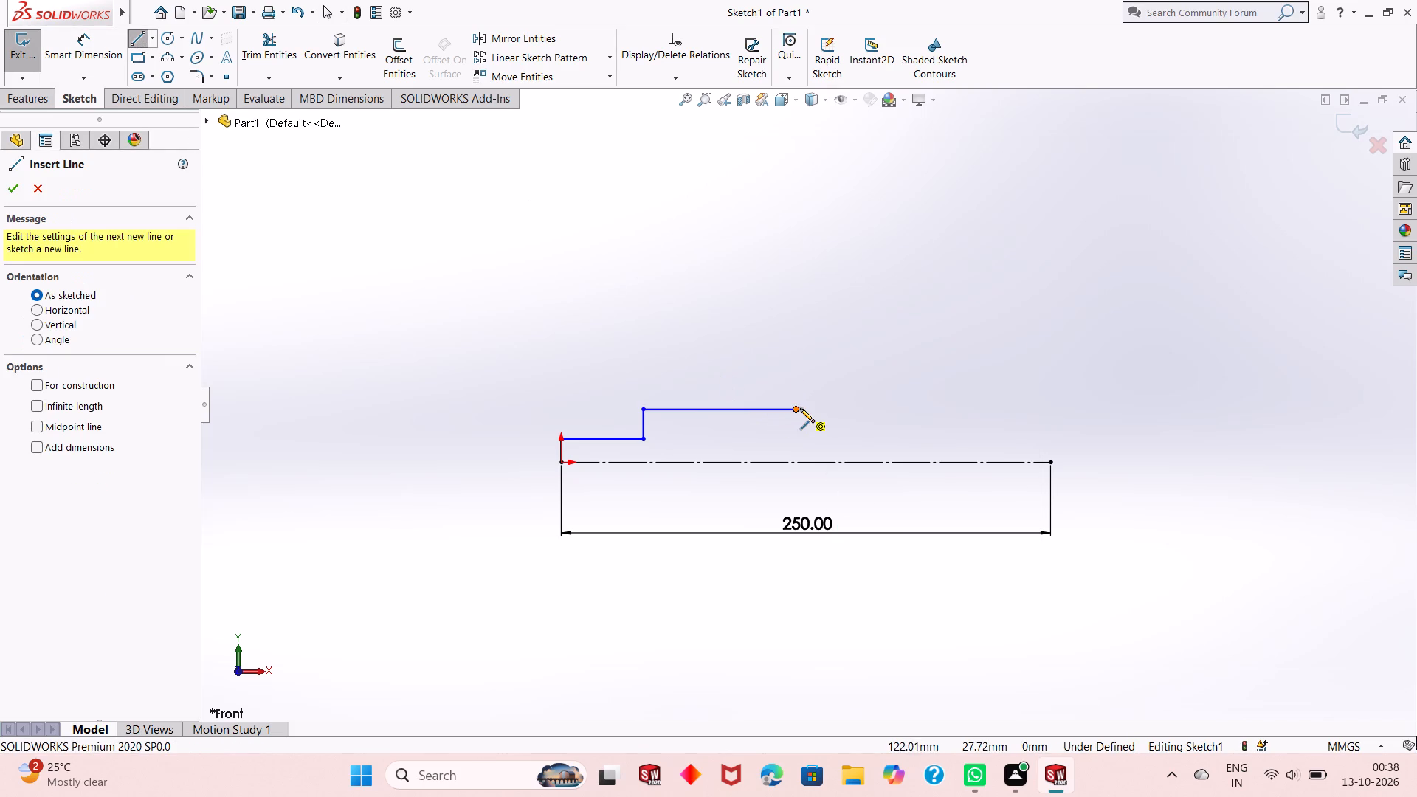
{"action": "left_click", "coordinate": [796, 409]}
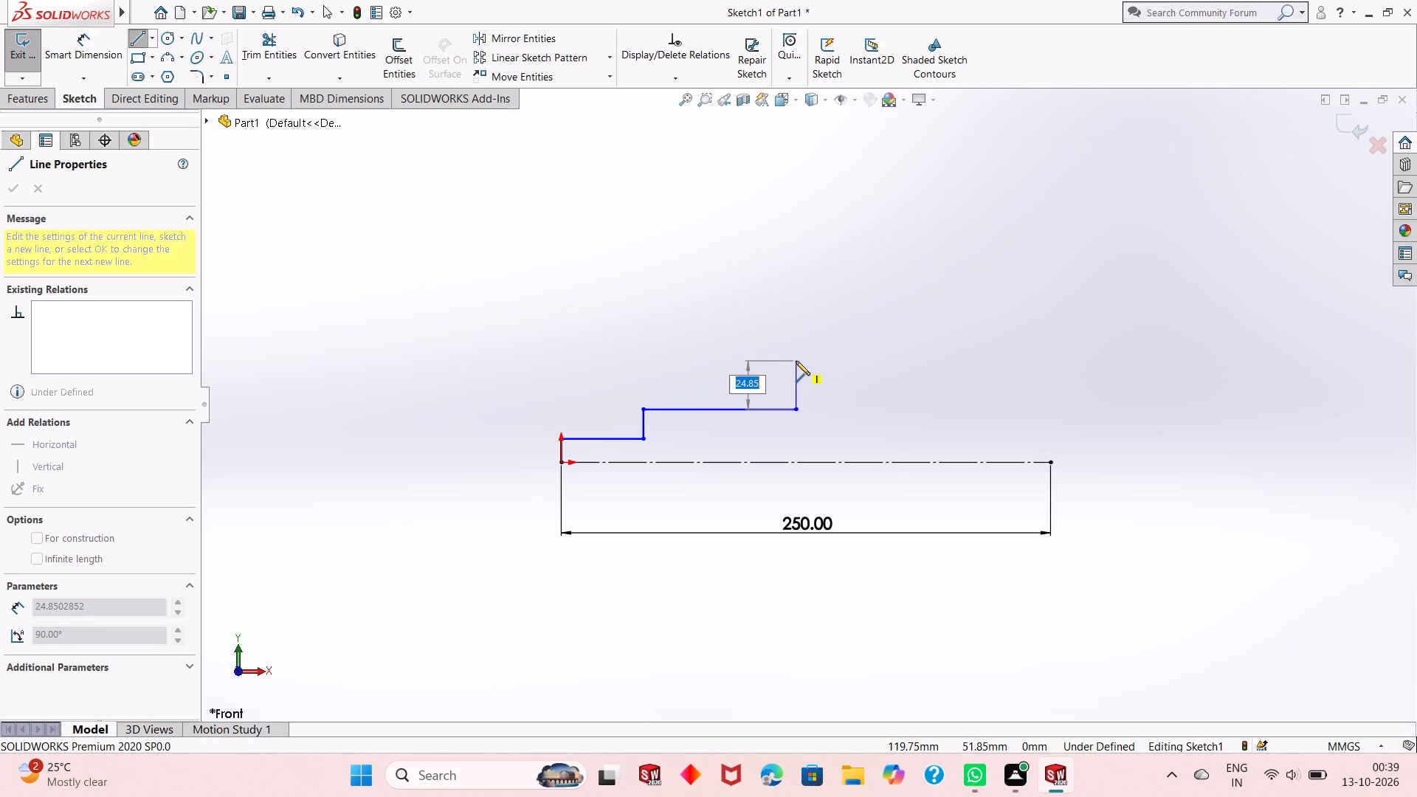
{"action": "key", "text": "1"}
{"action": "key", "text": "Return"}
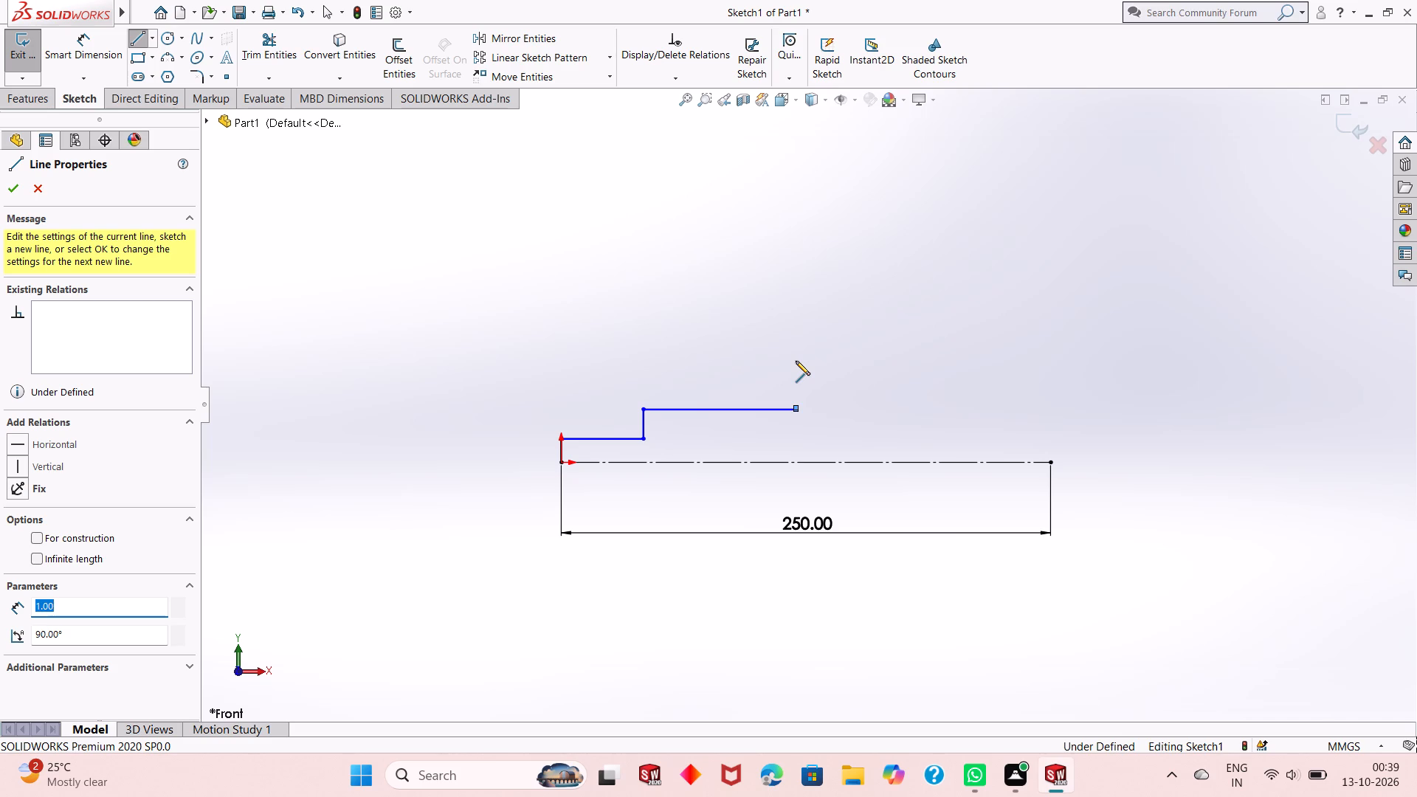
{"action": "scroll", "coordinate": [796, 361], "scroll_direction": "up", "scroll_amount": 1}
{"action": "scroll", "coordinate": [807, 424], "scroll_direction": "up", "scroll_amount": 2}
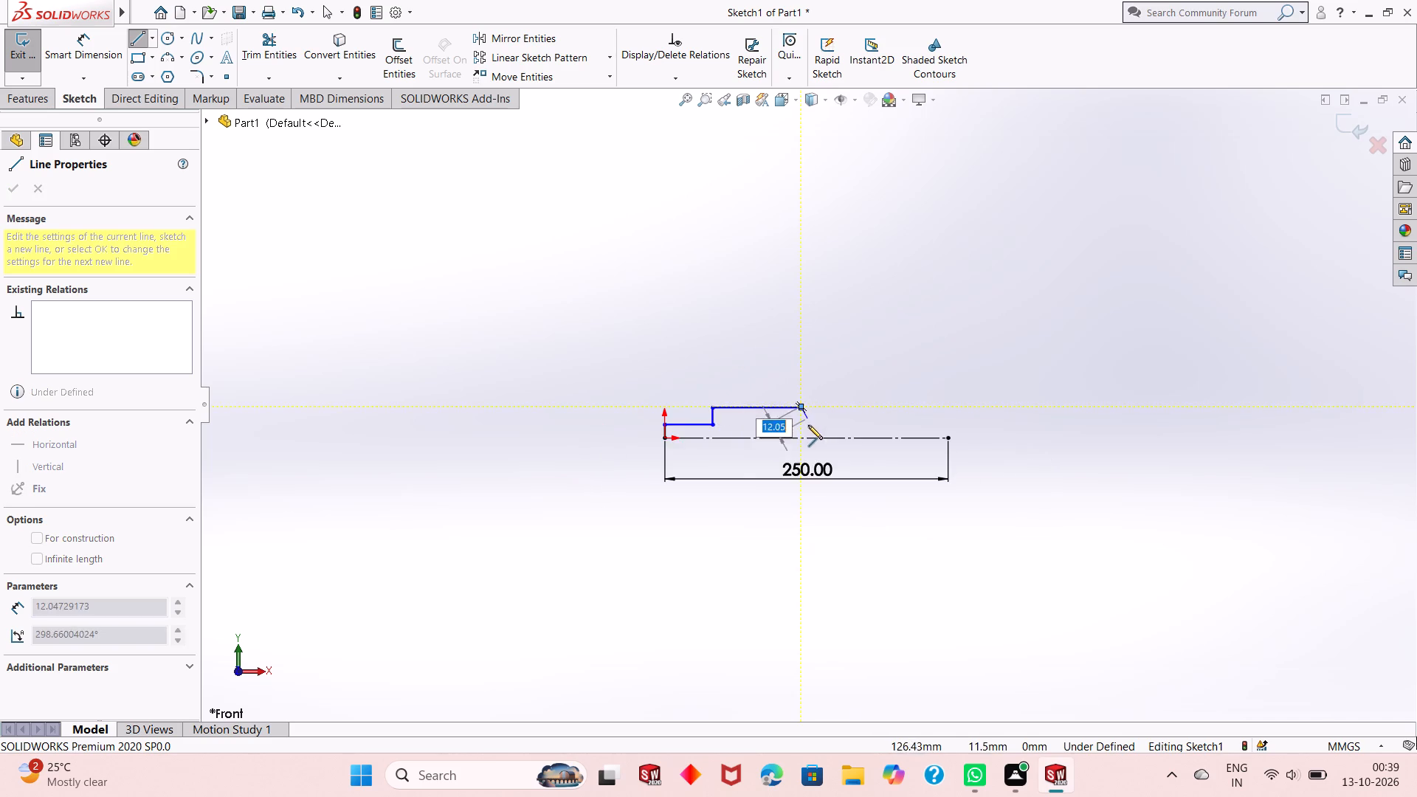
Continue the profile with an 8 mm horizontal line and a 1 mm vertical line downward to form the raised collar.
{"action": "scroll", "coordinate": [814, 399], "scroll_direction": "up", "scroll_amount": 4}
{"action": "scroll", "coordinate": [814, 399], "scroll_direction": "down", "scroll_amount": 12}
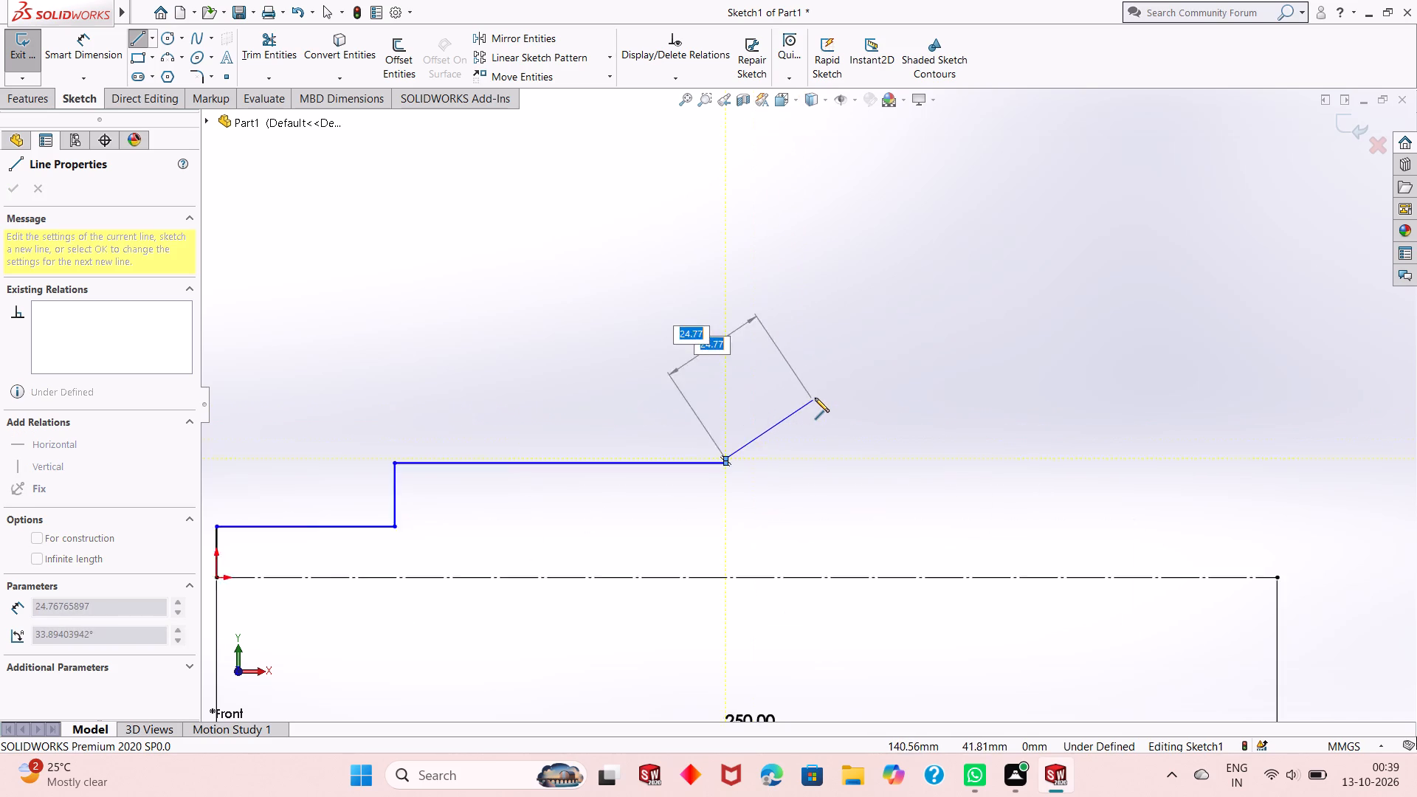
{"action": "scroll", "coordinate": [815, 398], "scroll_direction": "down", "scroll_amount": 1}
{"action": "scroll", "coordinate": [775, 464], "scroll_direction": "down", "scroll_amount": 5}
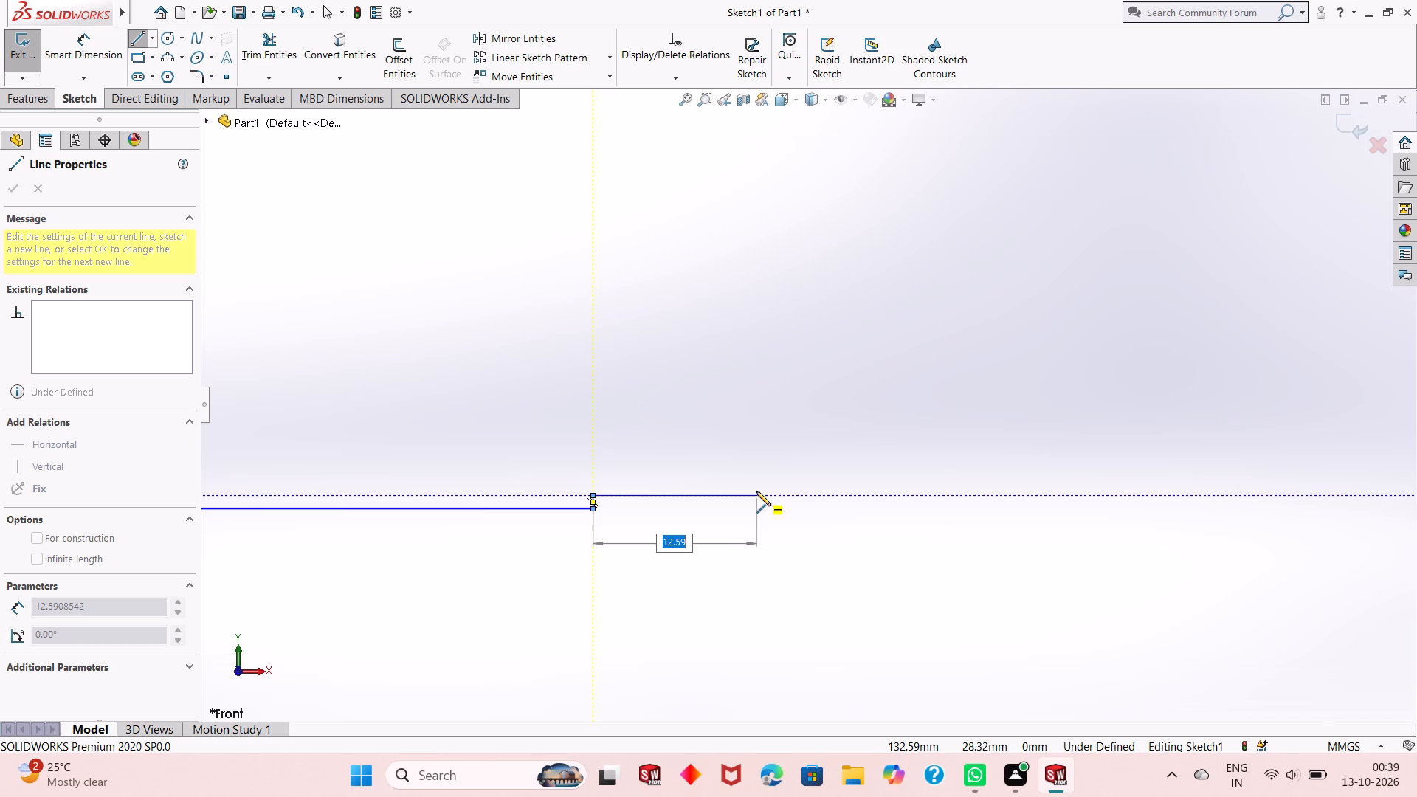
{"action": "key", "text": "8"}
{"action": "key", "text": "Return"}
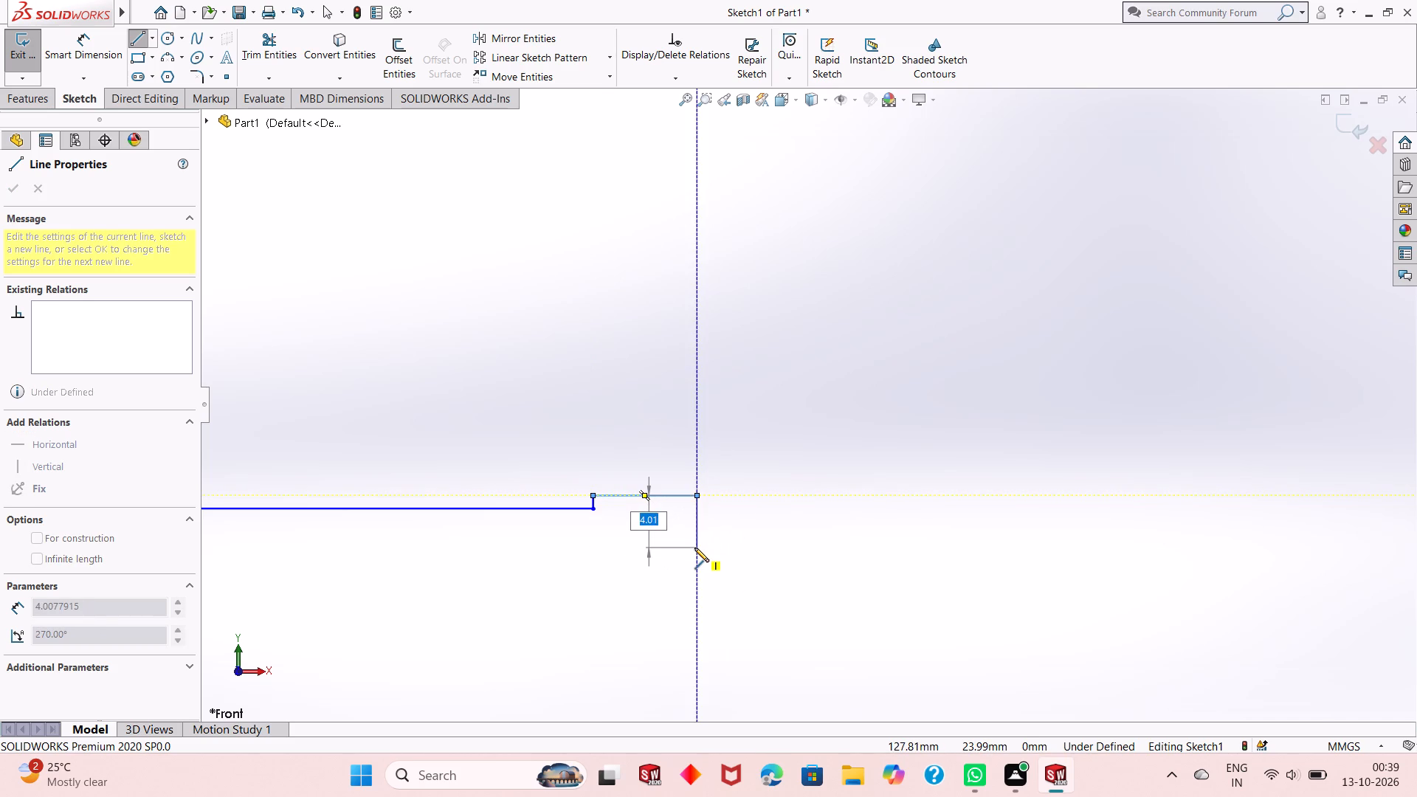
{"action": "key", "text": "1"}
{"action": "key", "text": "Return"}
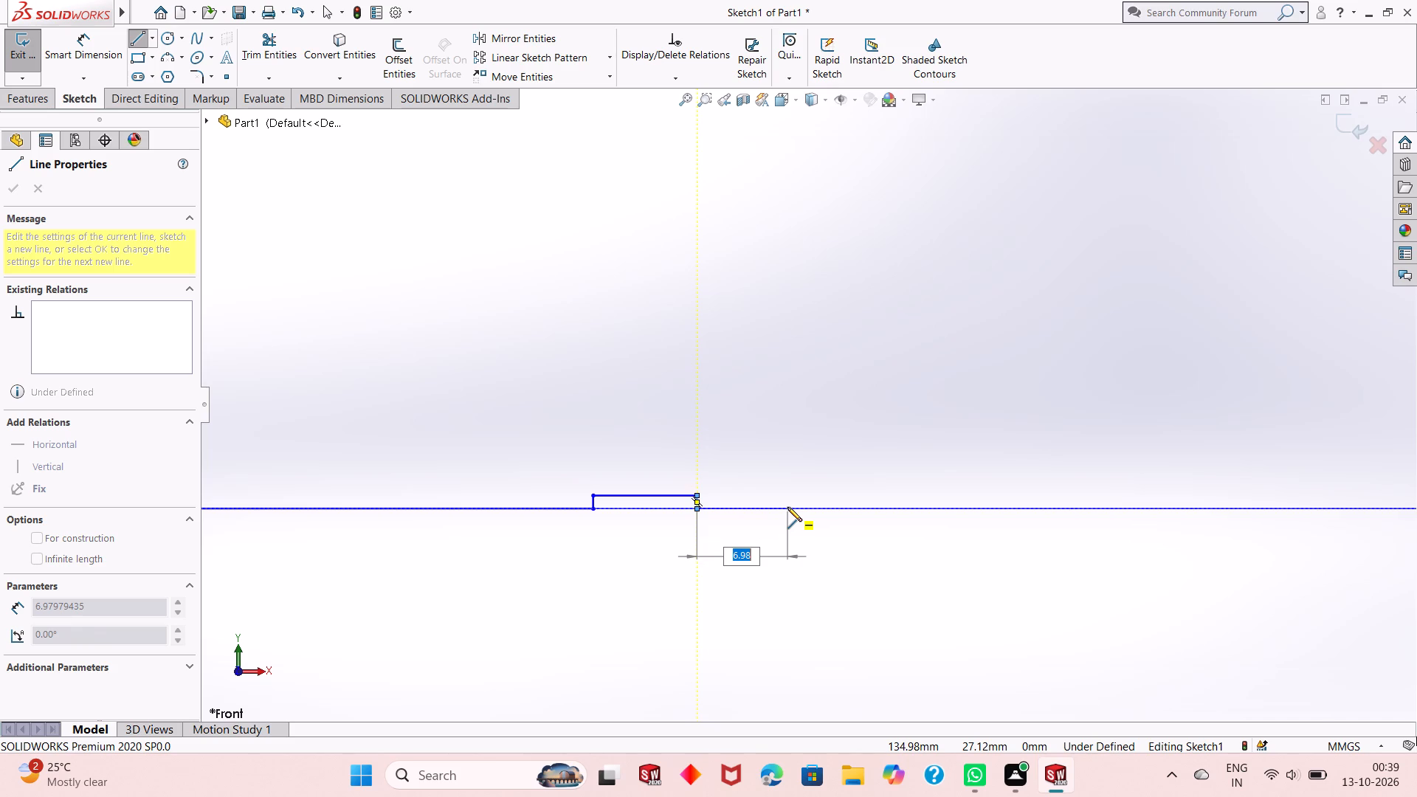
Continue from the collar with a horizontal line of length 190-128 mm and a 1 mm vertical line downward.
{"action": "type", "text": "190-128"}
{"action": "key", "text": "Return"}
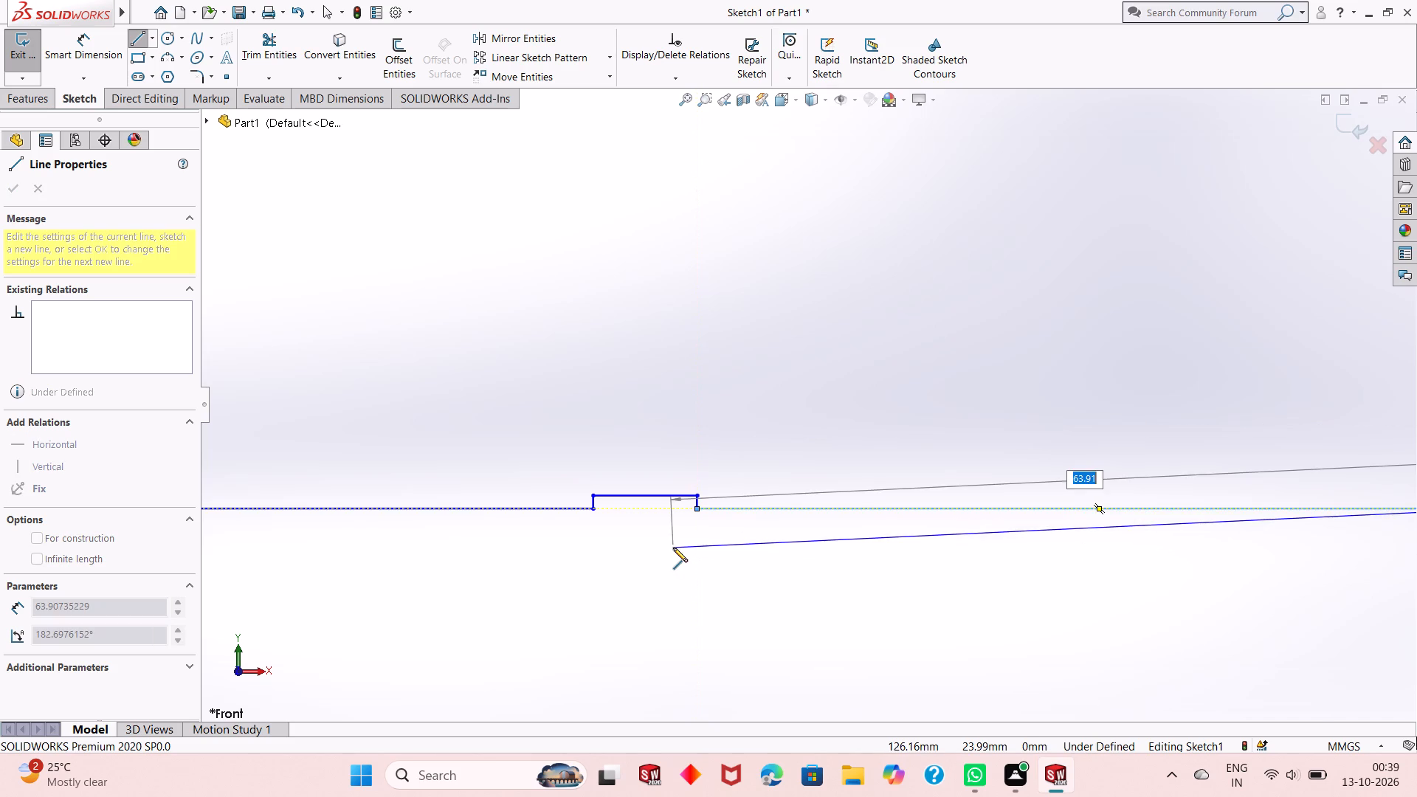
{"action": "scroll", "coordinate": [673, 548], "scroll_direction": "up", "scroll_amount": 4}
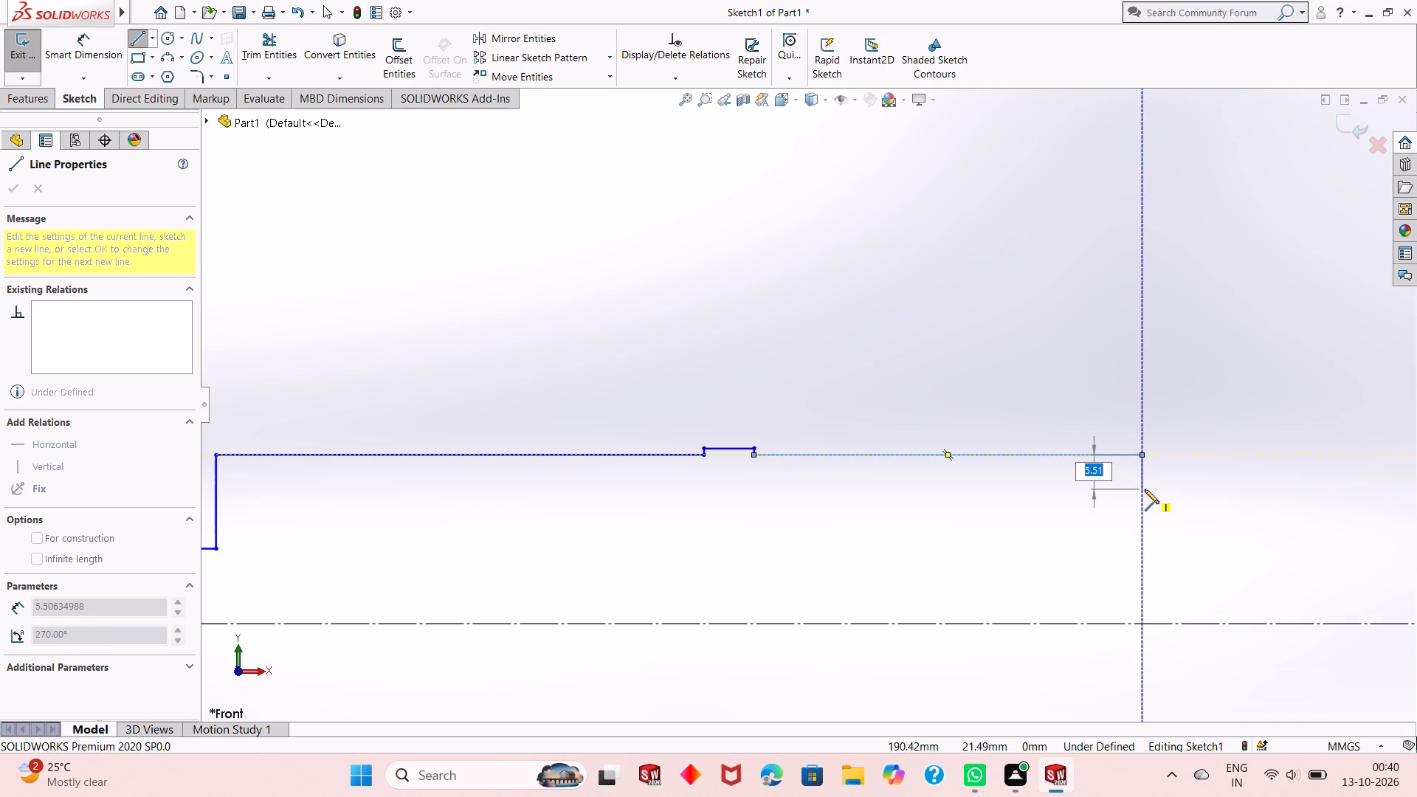
{"action": "key", "text": "1"}
{"action": "key", "text": "Return"}
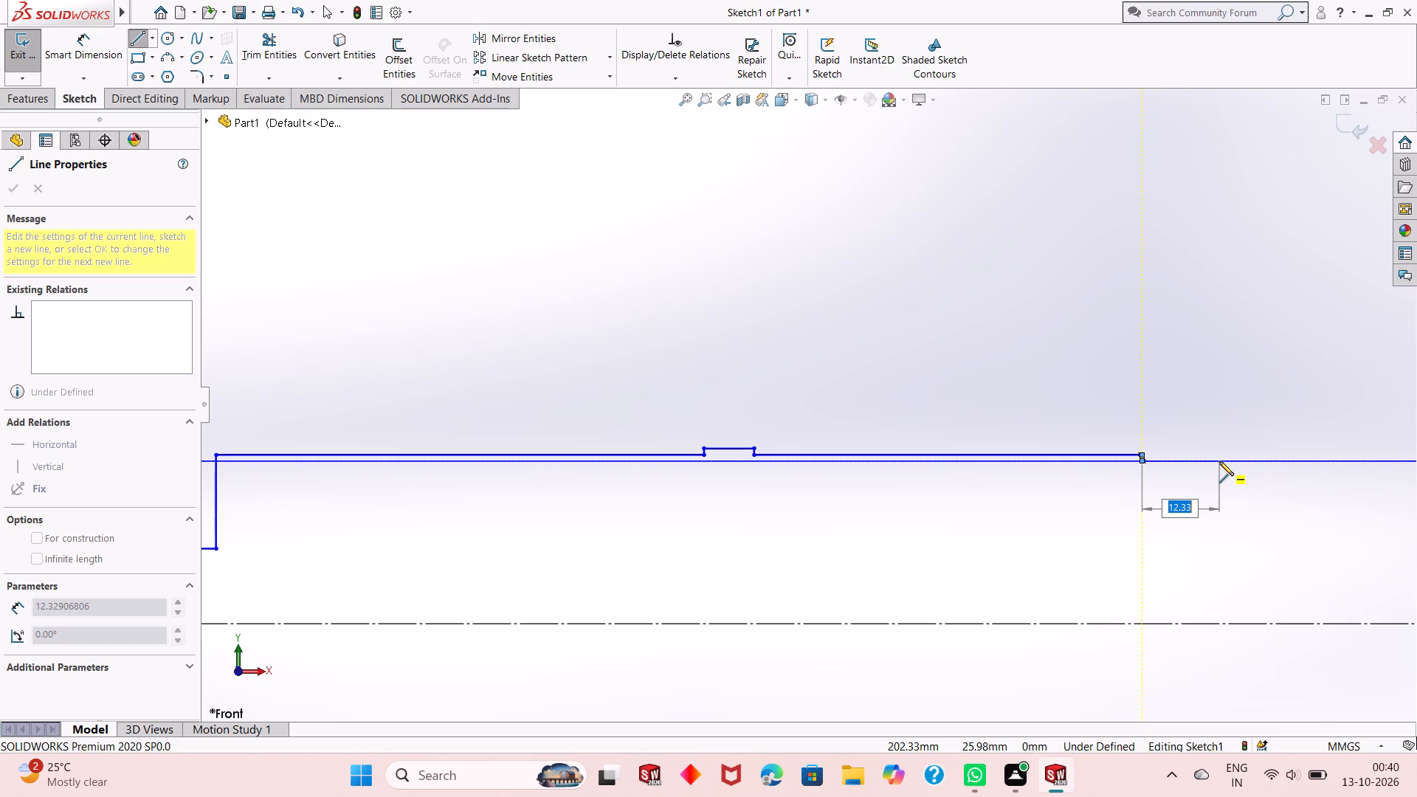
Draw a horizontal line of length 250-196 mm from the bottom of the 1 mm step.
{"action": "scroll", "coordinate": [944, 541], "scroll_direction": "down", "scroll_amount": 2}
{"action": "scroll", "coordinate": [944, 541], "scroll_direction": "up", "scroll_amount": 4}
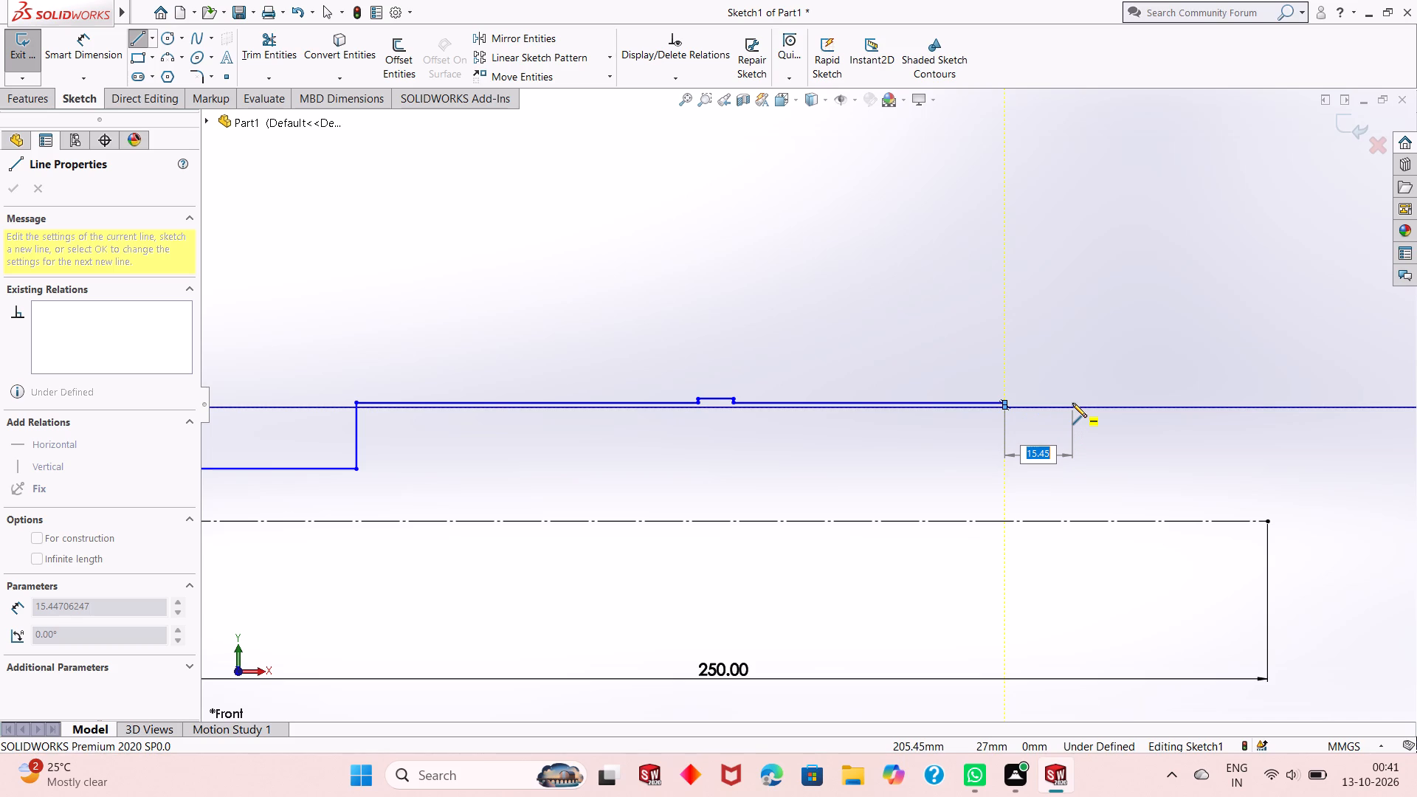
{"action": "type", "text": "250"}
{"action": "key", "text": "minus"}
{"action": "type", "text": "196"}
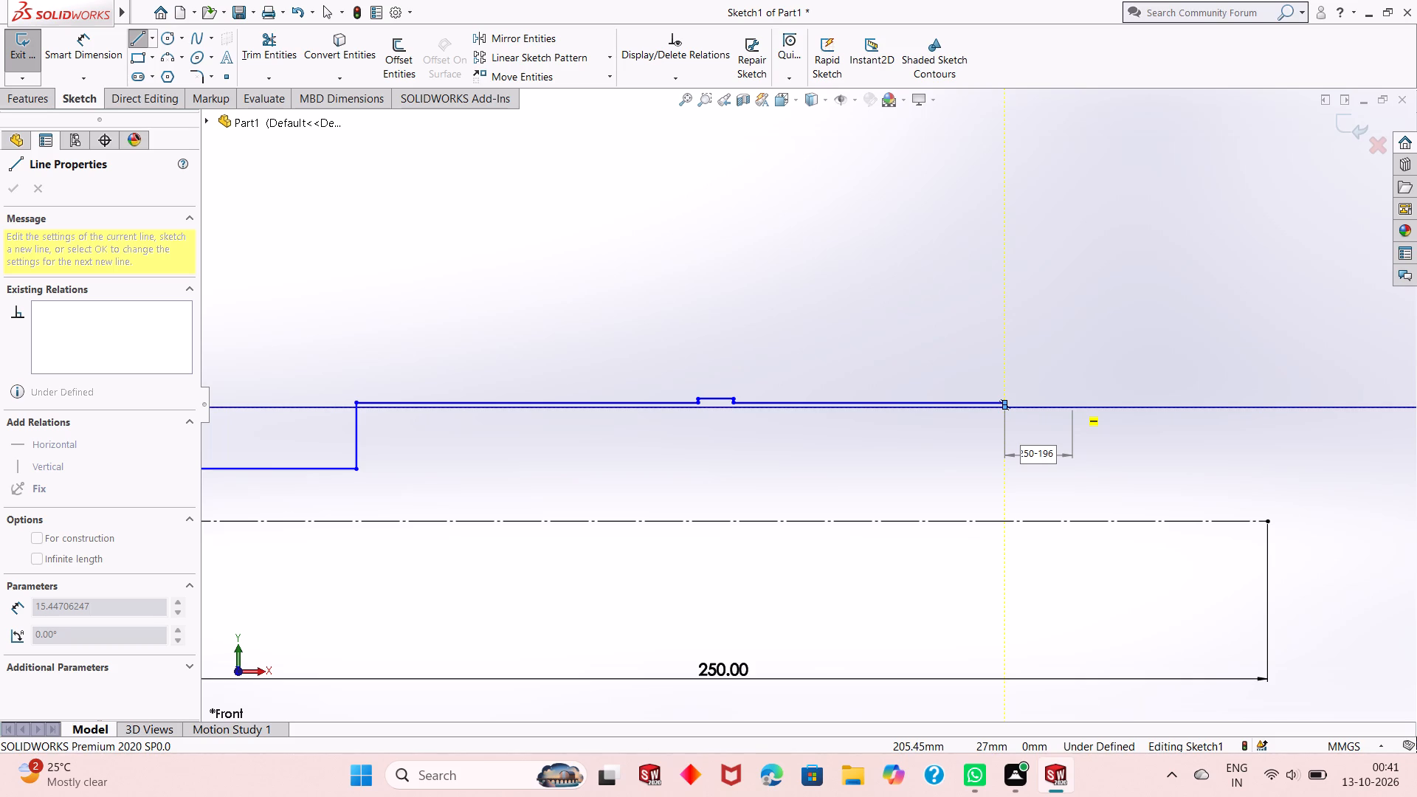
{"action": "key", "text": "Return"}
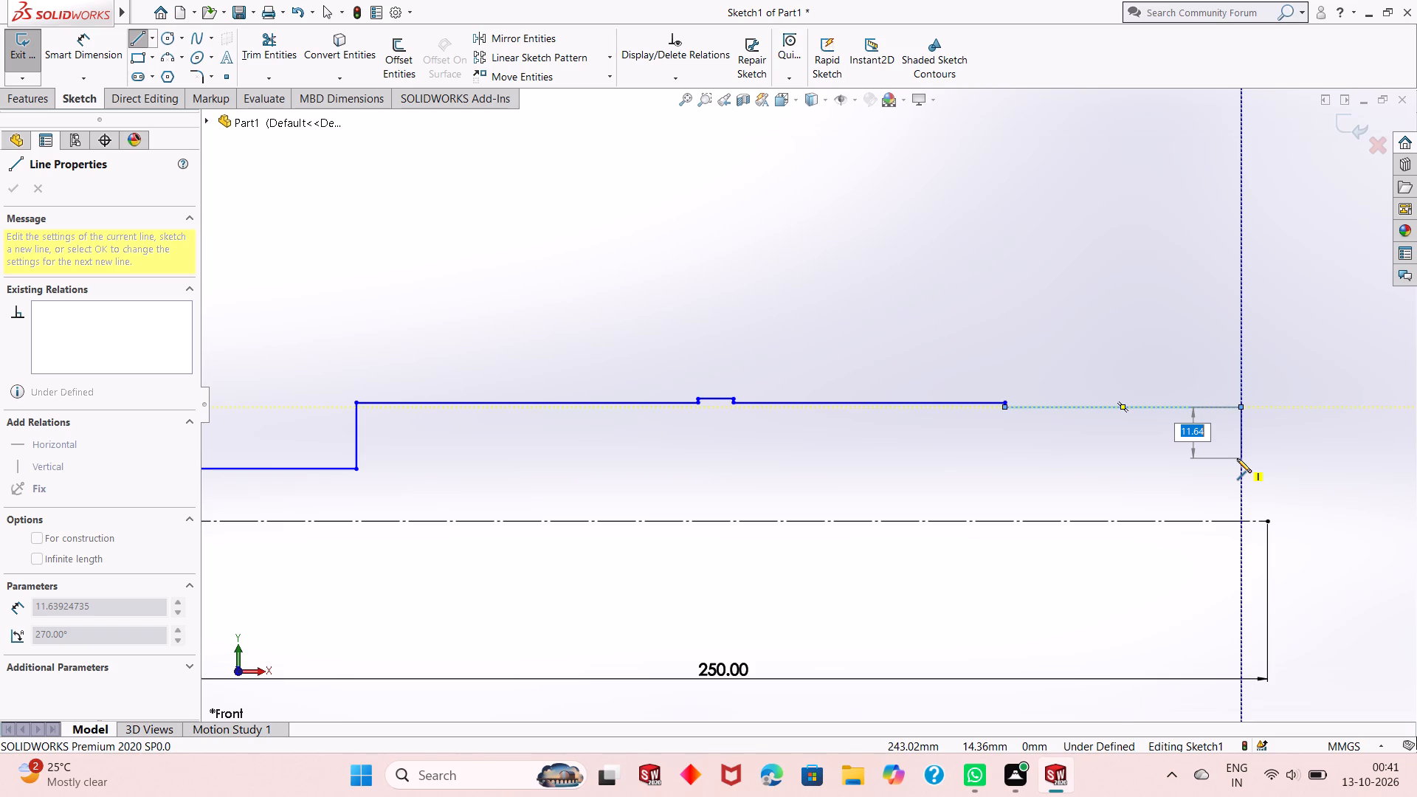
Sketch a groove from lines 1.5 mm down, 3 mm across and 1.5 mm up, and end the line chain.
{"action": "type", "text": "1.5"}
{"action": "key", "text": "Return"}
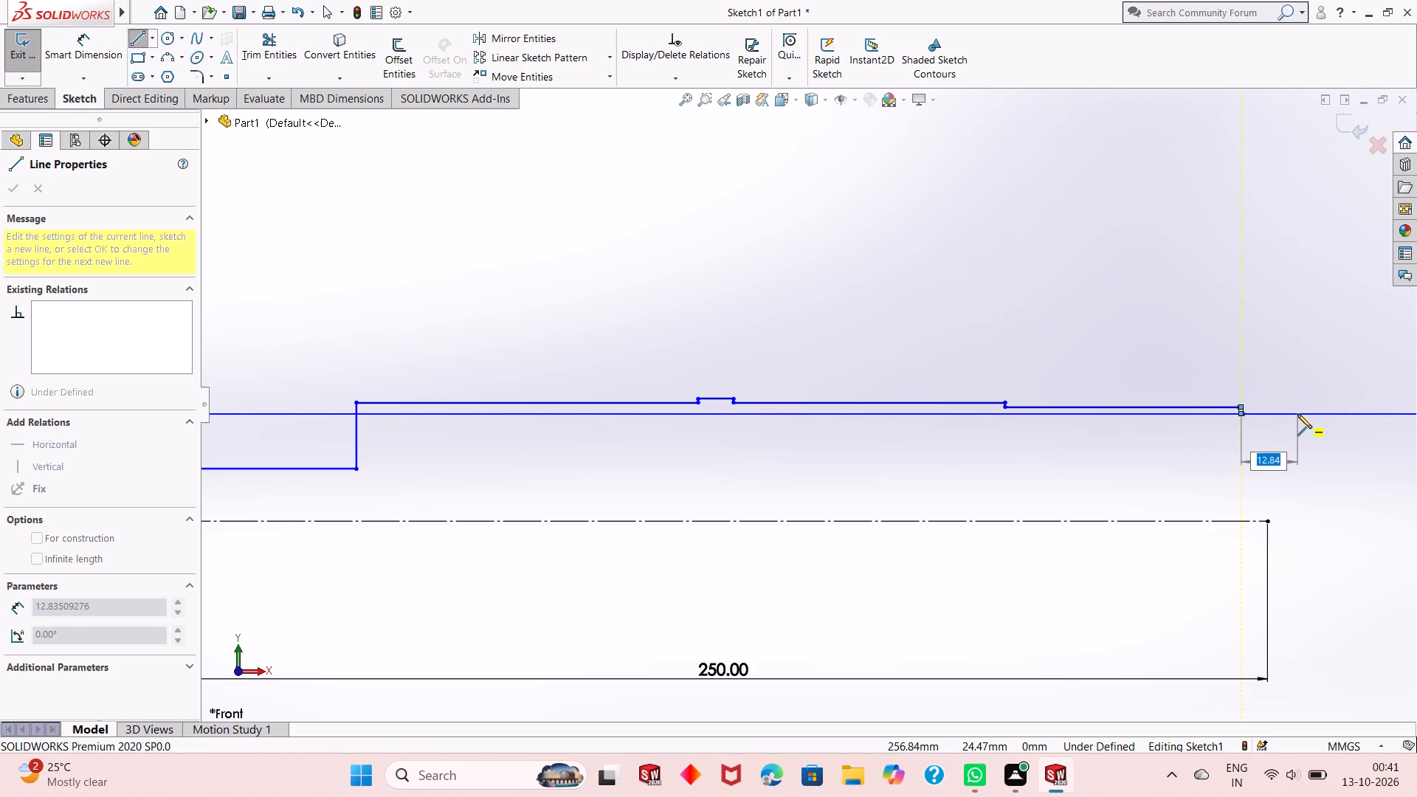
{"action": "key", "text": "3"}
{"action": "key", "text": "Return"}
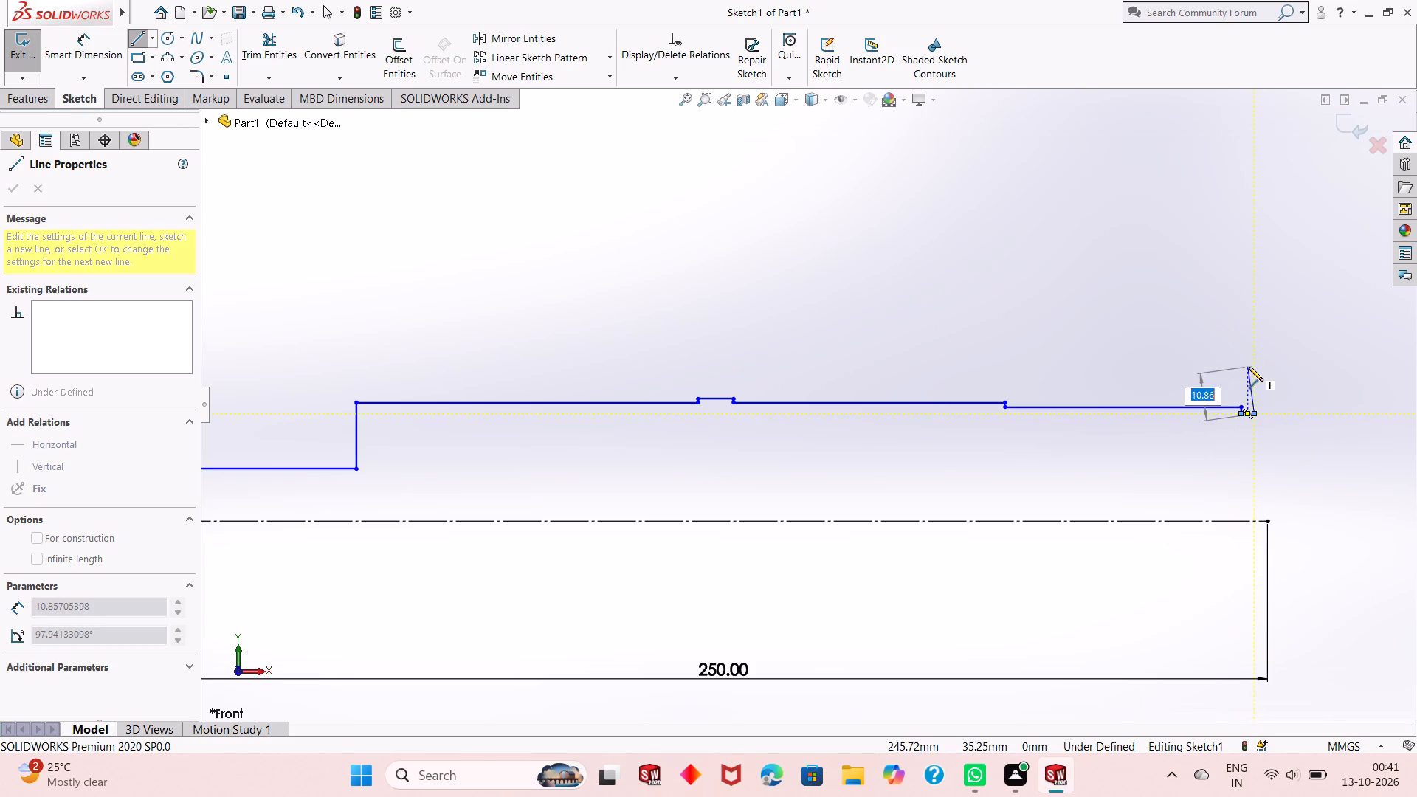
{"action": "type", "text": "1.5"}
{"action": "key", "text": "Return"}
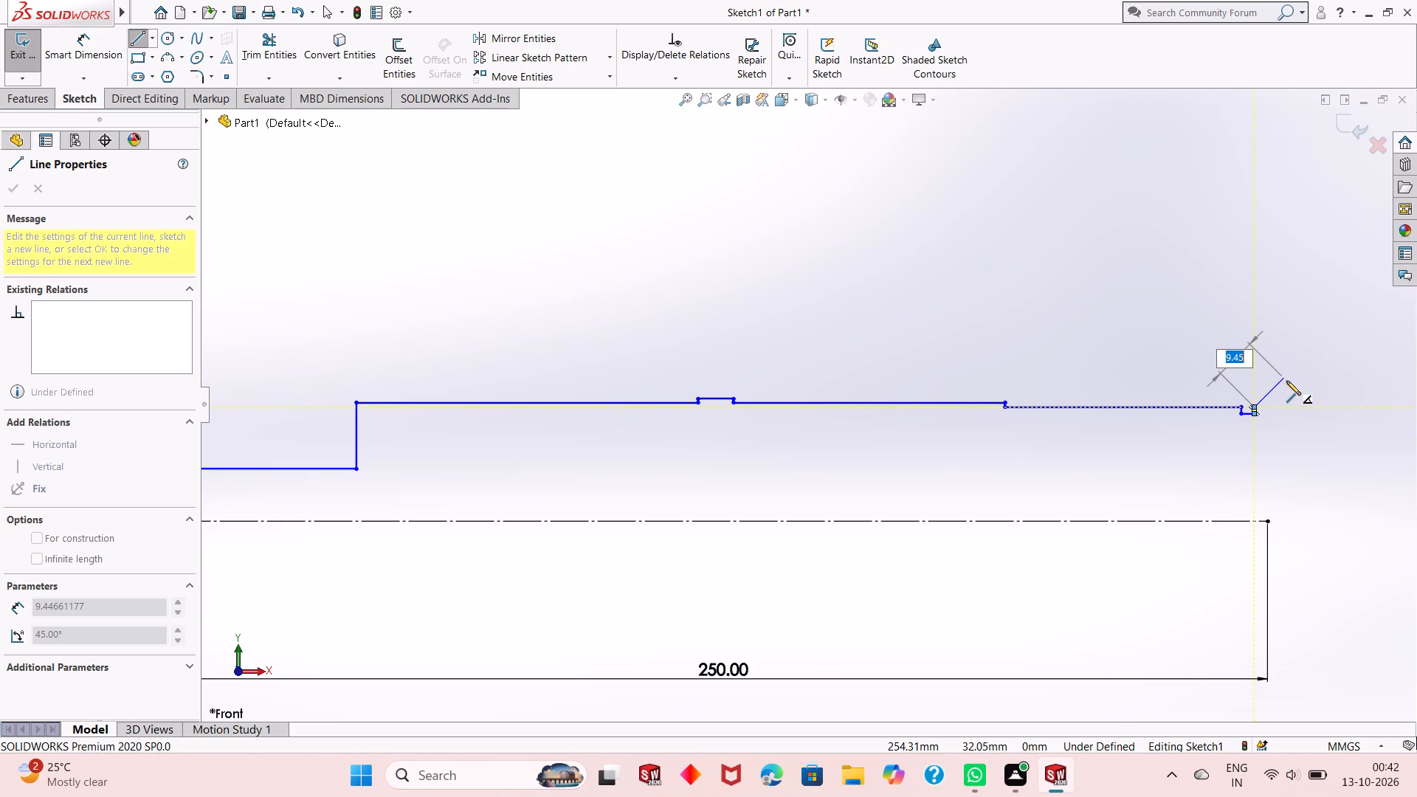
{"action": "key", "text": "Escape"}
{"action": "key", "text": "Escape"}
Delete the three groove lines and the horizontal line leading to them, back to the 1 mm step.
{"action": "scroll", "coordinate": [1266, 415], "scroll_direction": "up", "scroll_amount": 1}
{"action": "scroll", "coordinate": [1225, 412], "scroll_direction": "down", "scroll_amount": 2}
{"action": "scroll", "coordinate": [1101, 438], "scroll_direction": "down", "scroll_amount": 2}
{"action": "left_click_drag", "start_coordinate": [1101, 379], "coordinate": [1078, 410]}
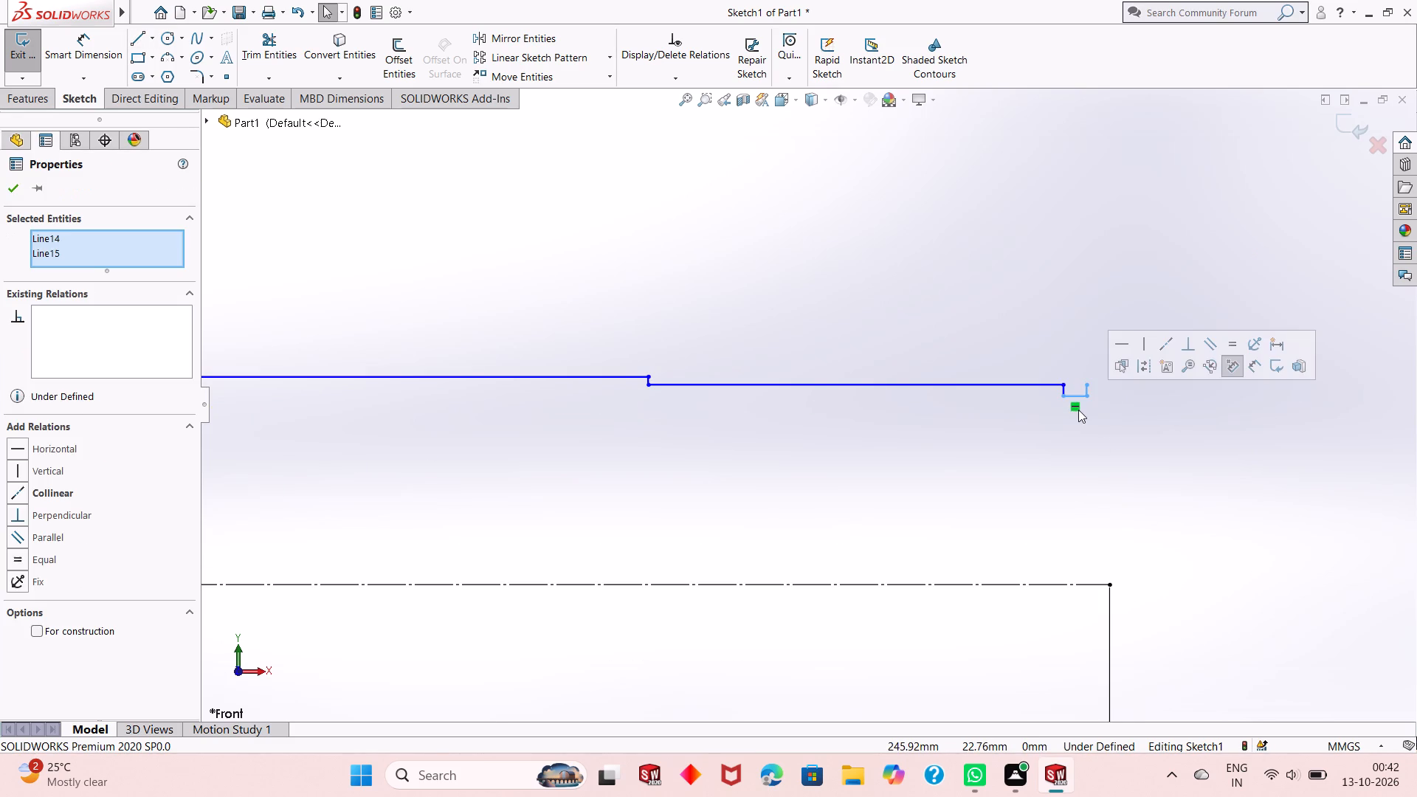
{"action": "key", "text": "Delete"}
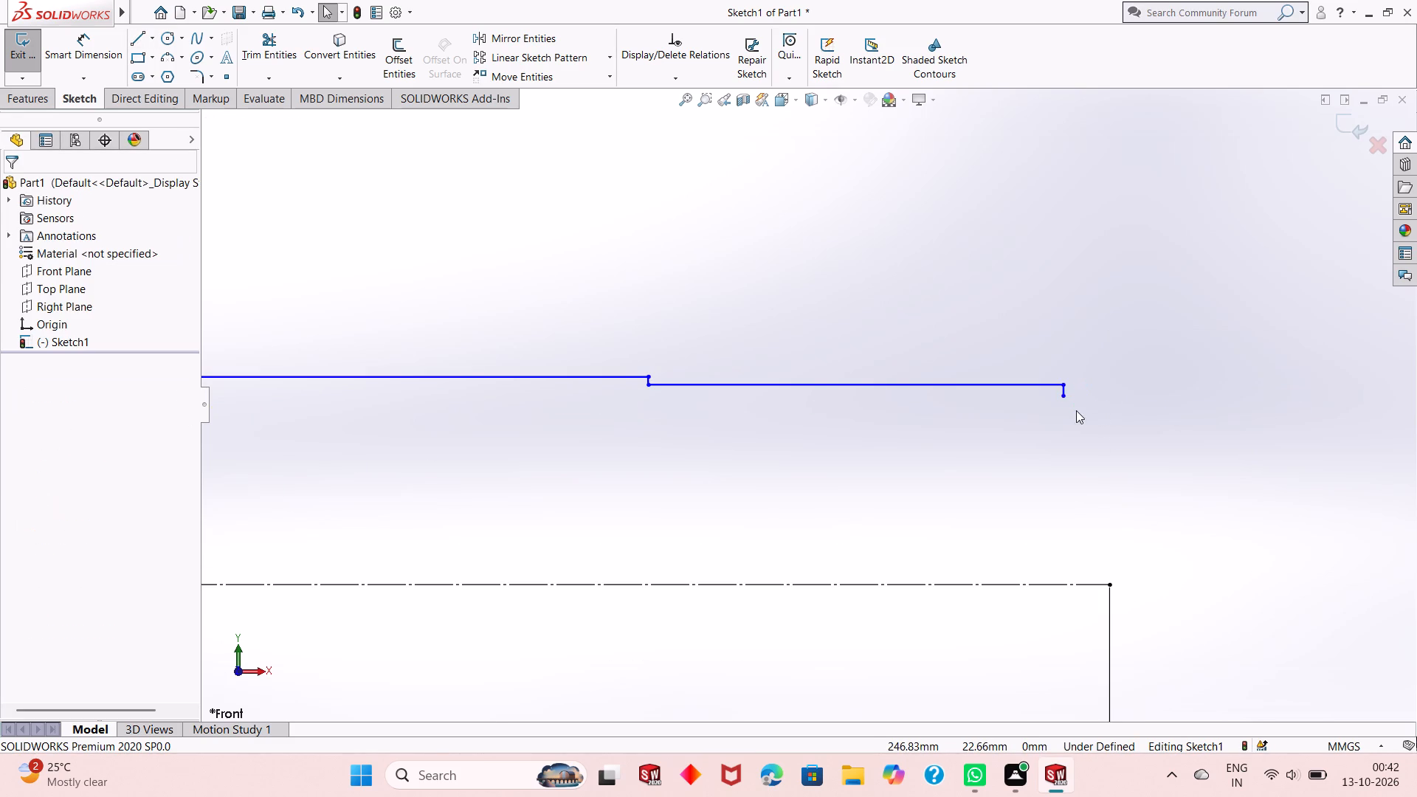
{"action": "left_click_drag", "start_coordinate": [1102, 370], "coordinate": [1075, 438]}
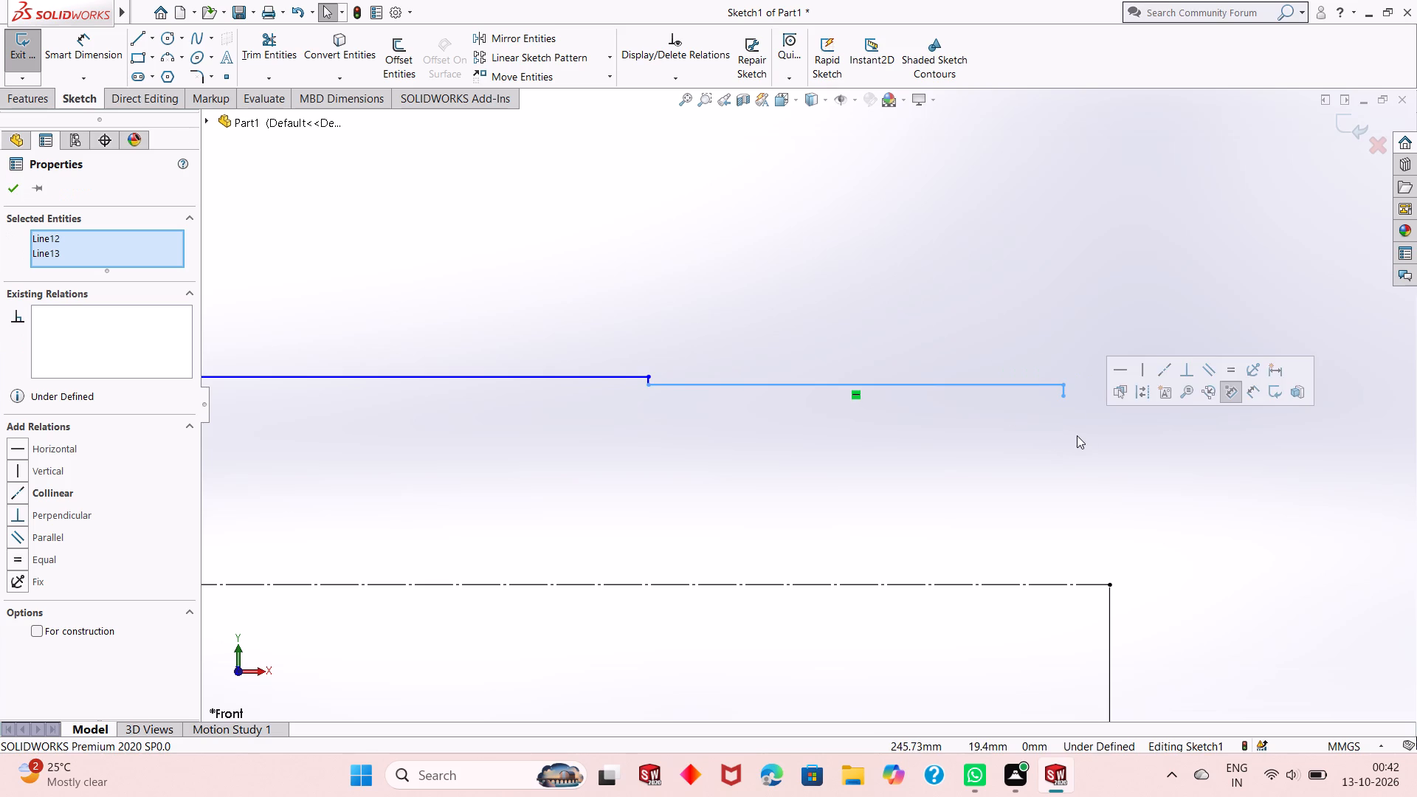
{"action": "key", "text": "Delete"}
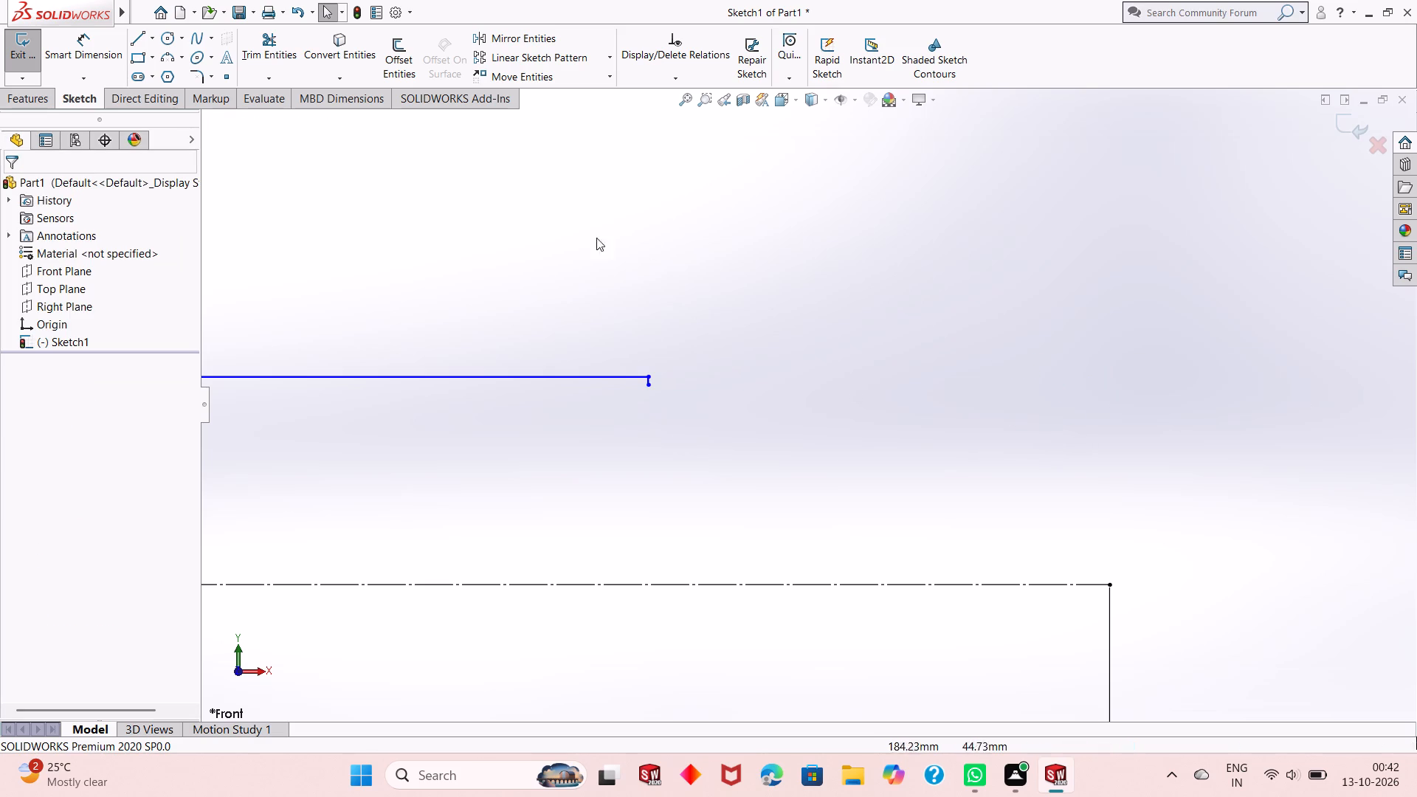
Draw a horizontal line of length 250-194.5 mm from the bottom end of the 1 mm step.
{"action": "left_click", "coordinate": [141, 39]}
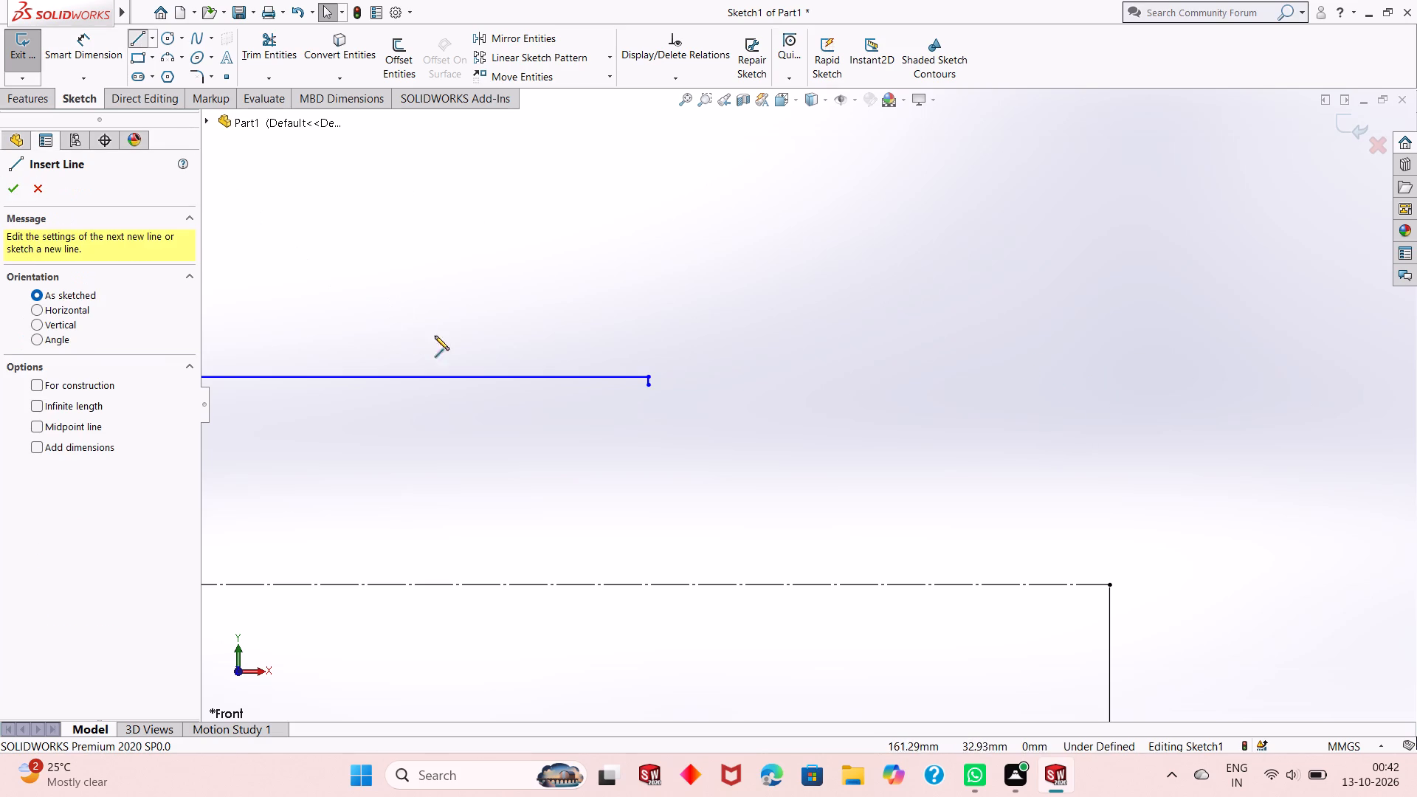
{"action": "left_click", "coordinate": [649, 384]}
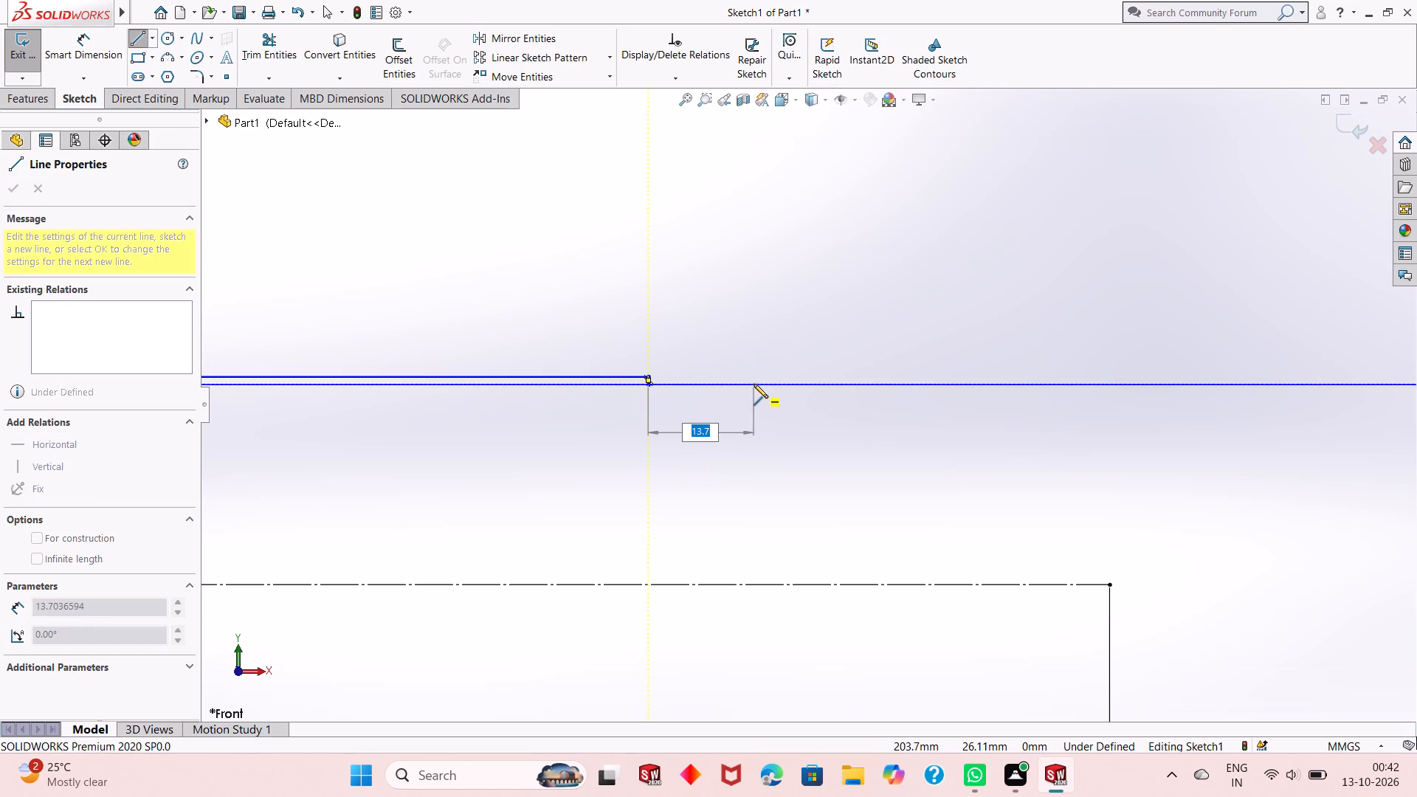
{"action": "type", "text": "290"}
{"action": "key", "text": "BackSpace"}
{"action": "key", "text": "BackSpace"}
{"action": "type", "text": "50-"}
{"action": "type", "text": "19"}
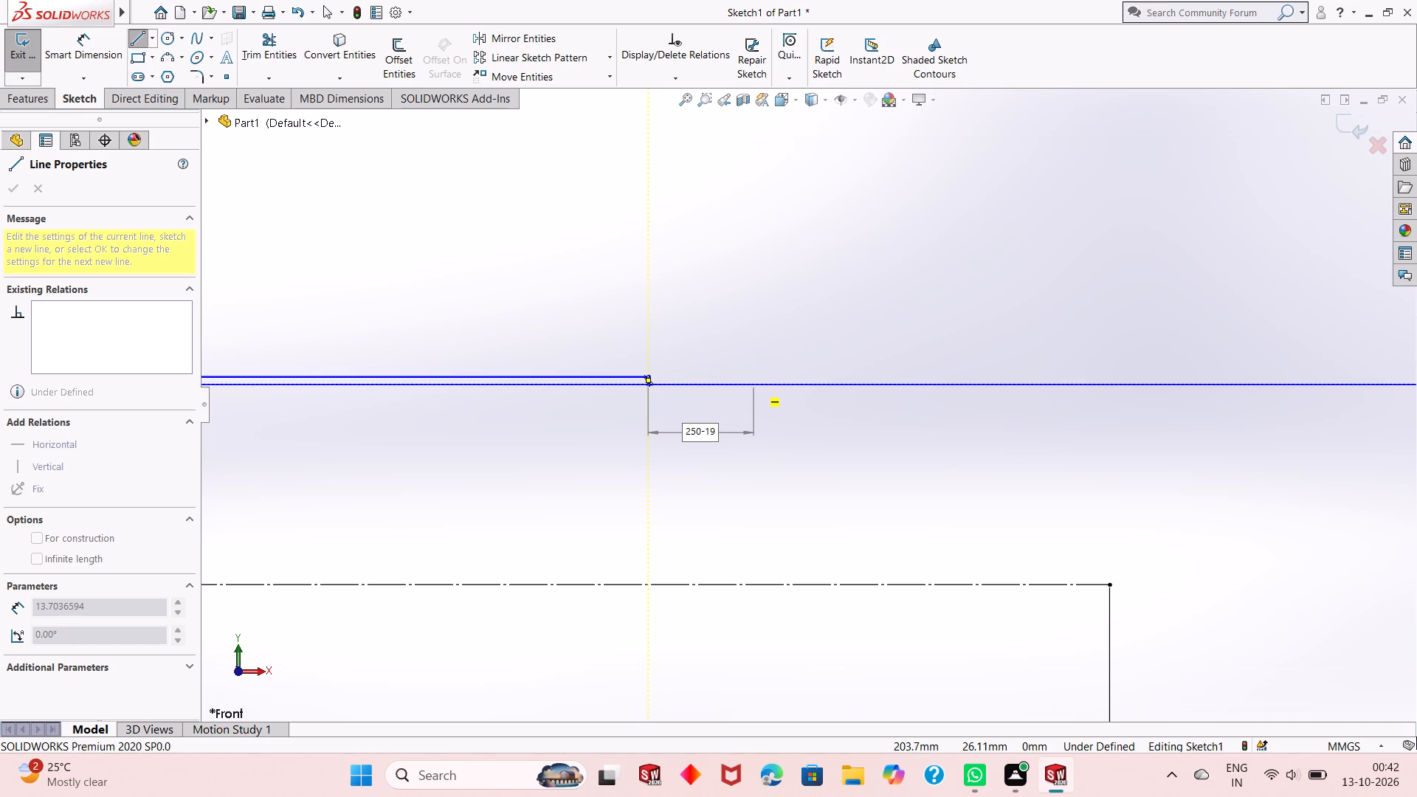
{"action": "key", "text": "4"}
{"action": "type", "text": ".5"}
{"action": "key", "text": "Return"}
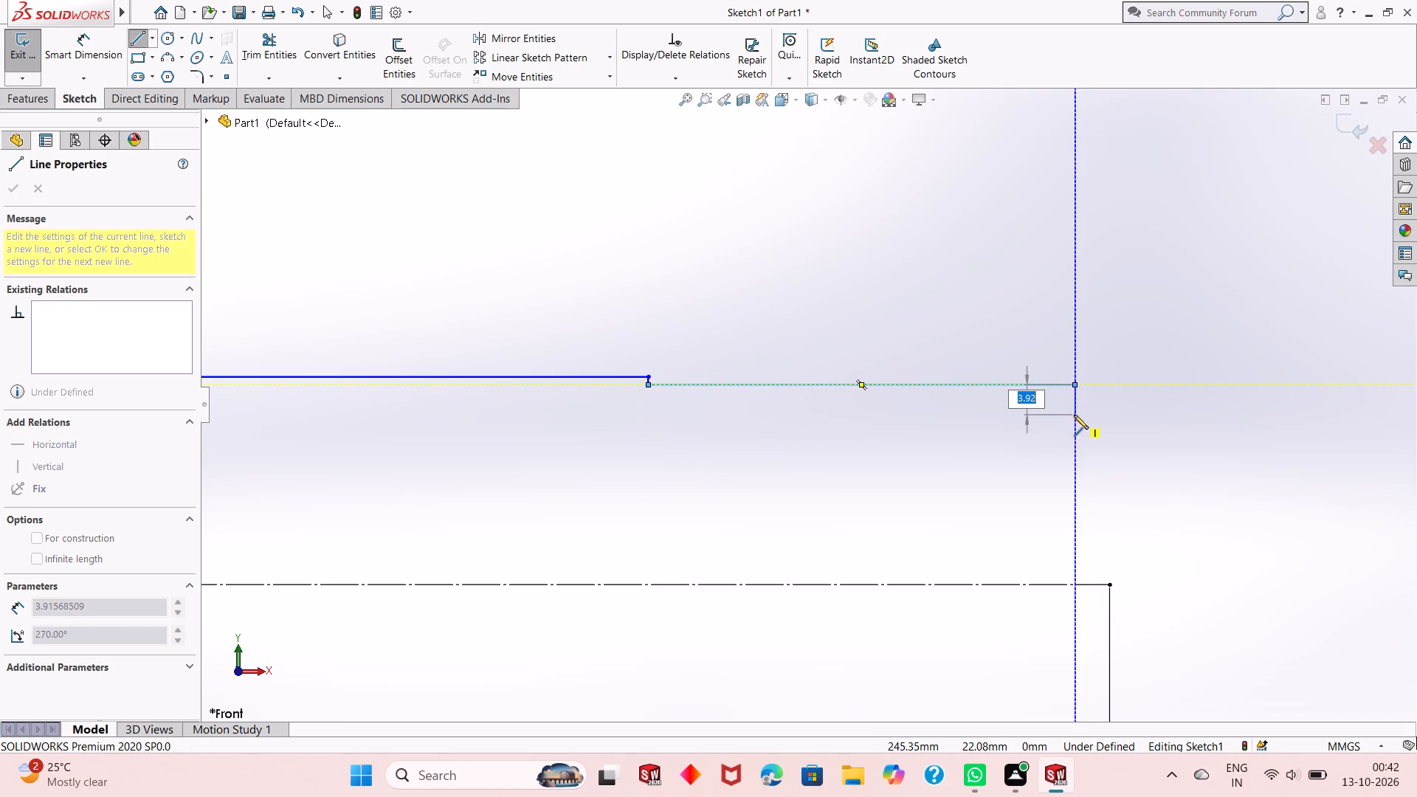
Continue with a groove outline of three 1.5 mm lines: down, across and back up.
{"action": "type", "text": "1.5"}
{"action": "key", "text": "Return"}
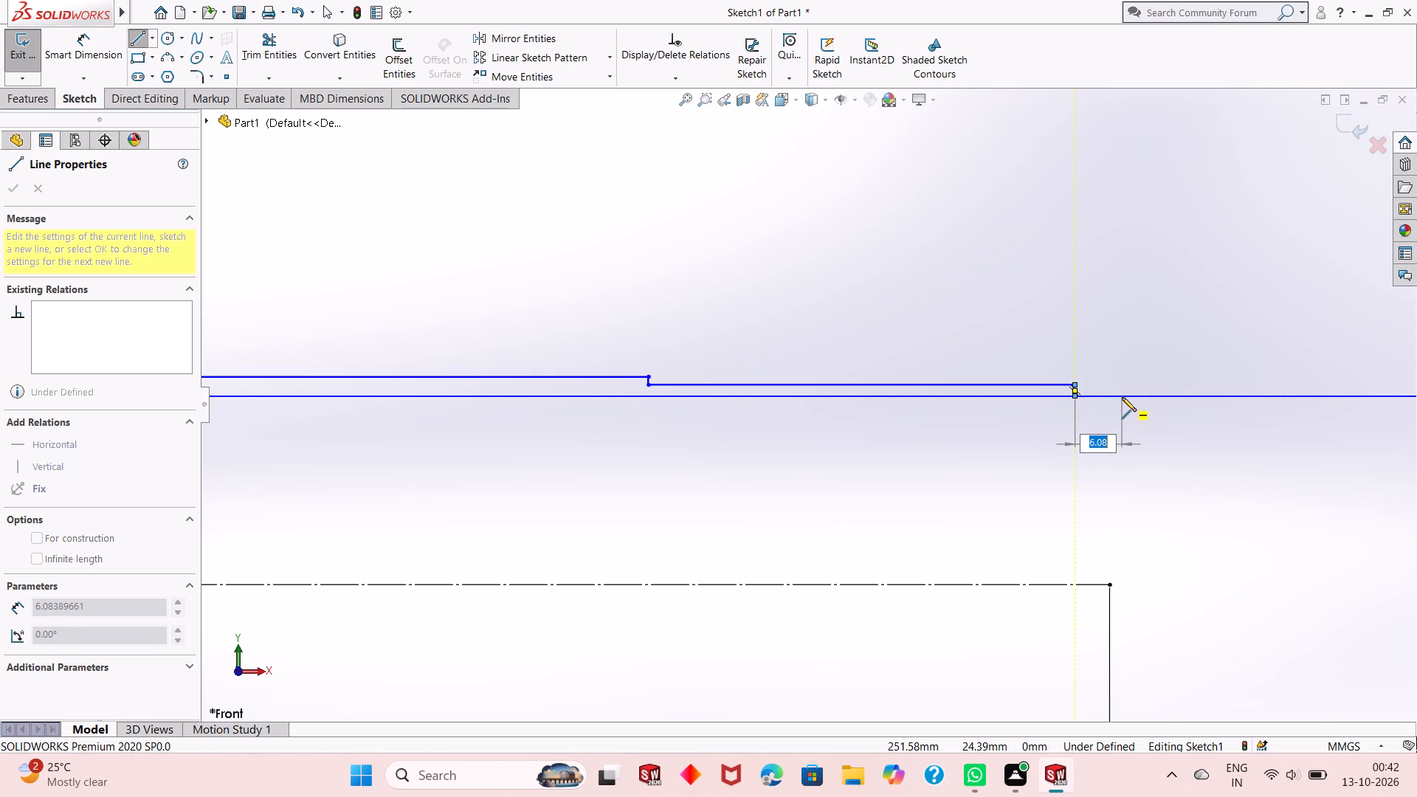
{"action": "type", "text": "1.5"}
{"action": "key", "text": "Return"}
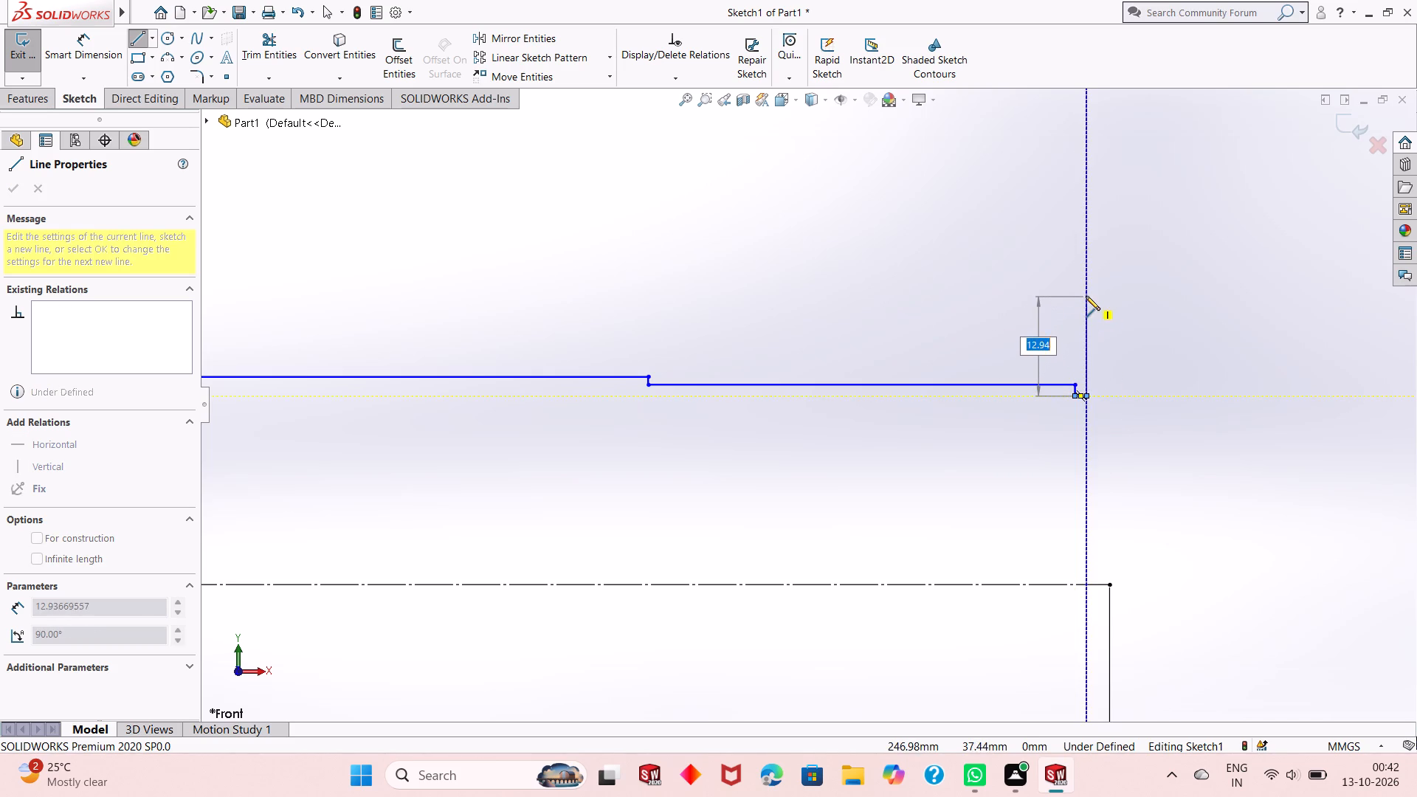
{"action": "type", "text": "1.5"}
{"action": "key", "text": "Return"}
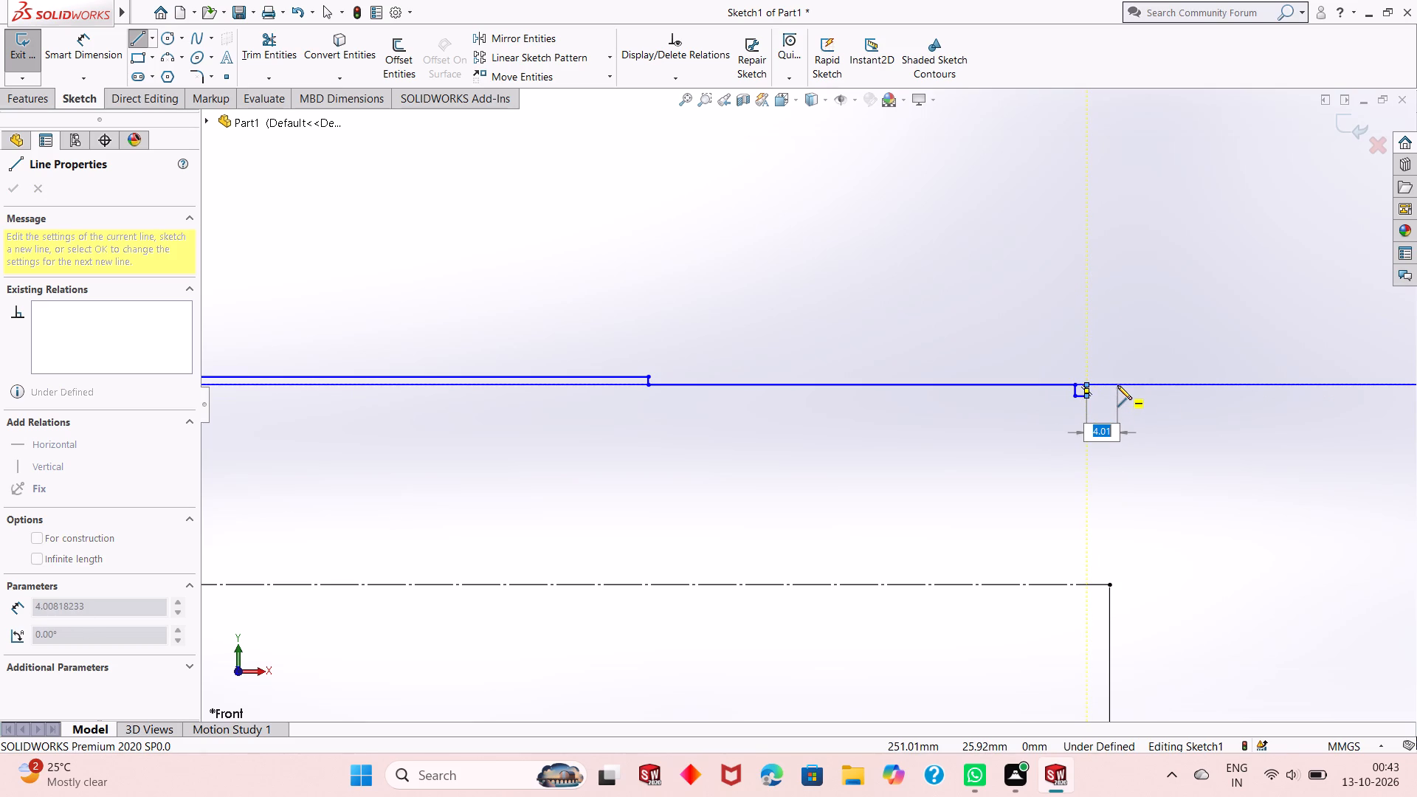
Draw a 3 mm horizontal line past the groove, join it vertically to the centerline's end, and end the line chain.
{"action": "key", "text": "3"}
{"action": "key", "text": "Return"}
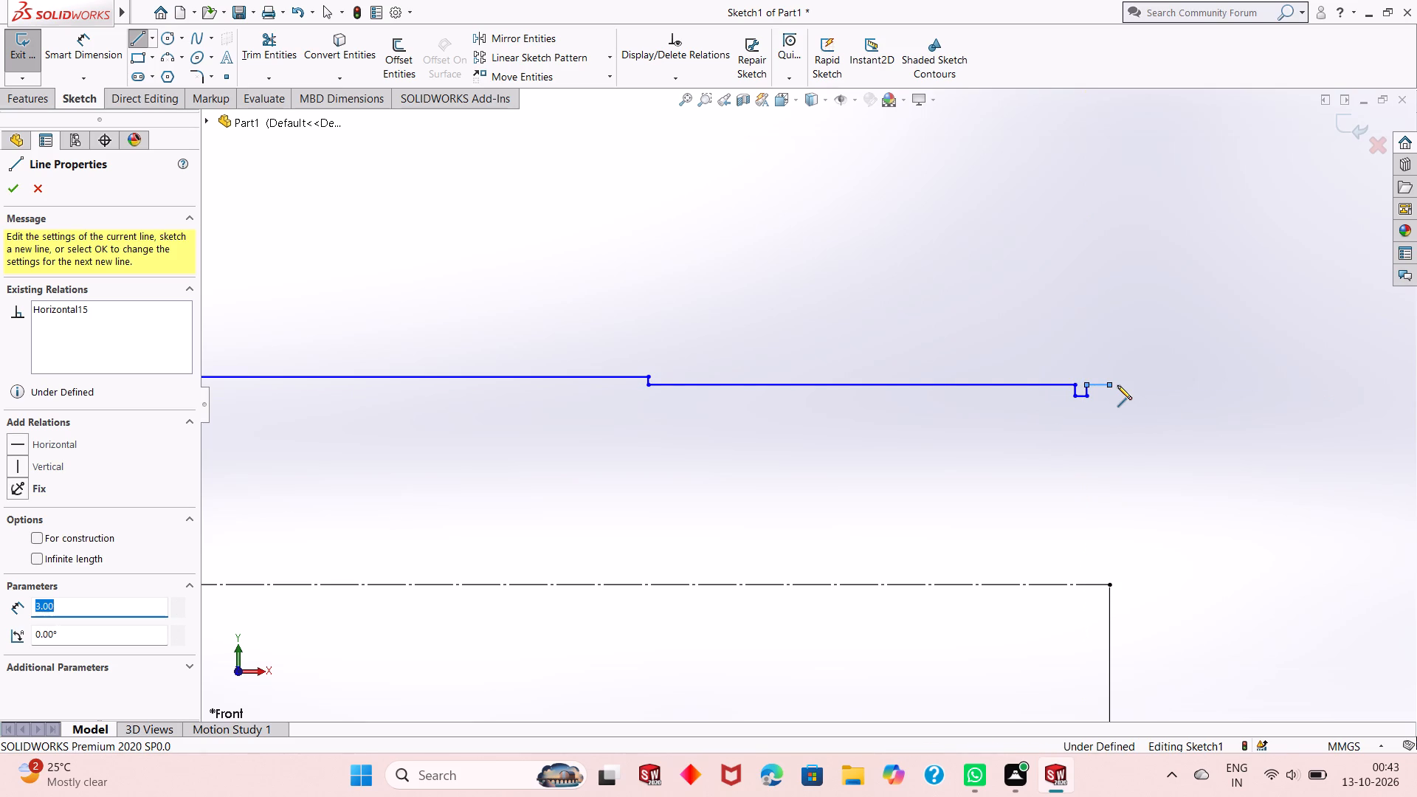
{"action": "left_click", "coordinate": [1107, 585]}
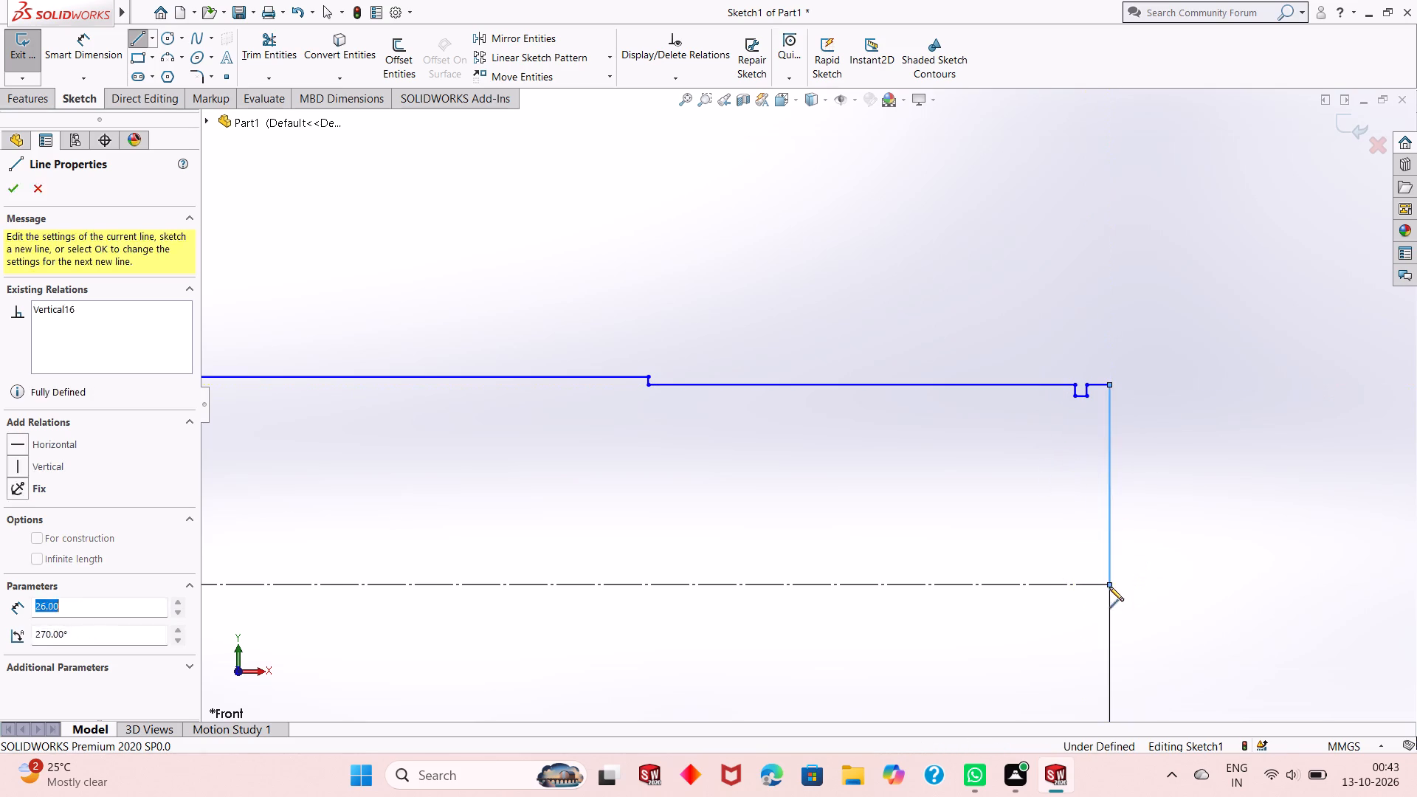
{"action": "right_click", "coordinate": [1152, 562]}
{"action": "left_click", "coordinate": [1162, 564]}
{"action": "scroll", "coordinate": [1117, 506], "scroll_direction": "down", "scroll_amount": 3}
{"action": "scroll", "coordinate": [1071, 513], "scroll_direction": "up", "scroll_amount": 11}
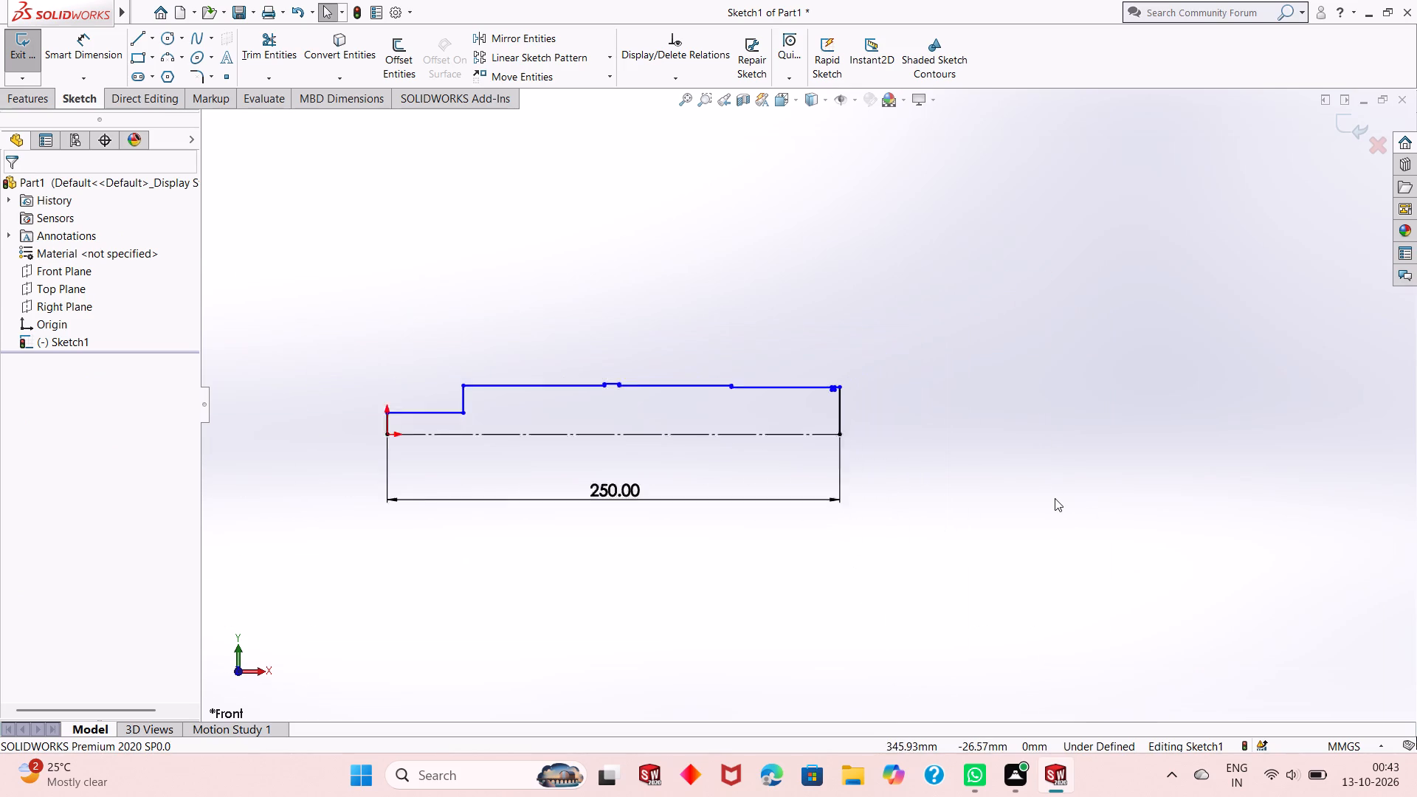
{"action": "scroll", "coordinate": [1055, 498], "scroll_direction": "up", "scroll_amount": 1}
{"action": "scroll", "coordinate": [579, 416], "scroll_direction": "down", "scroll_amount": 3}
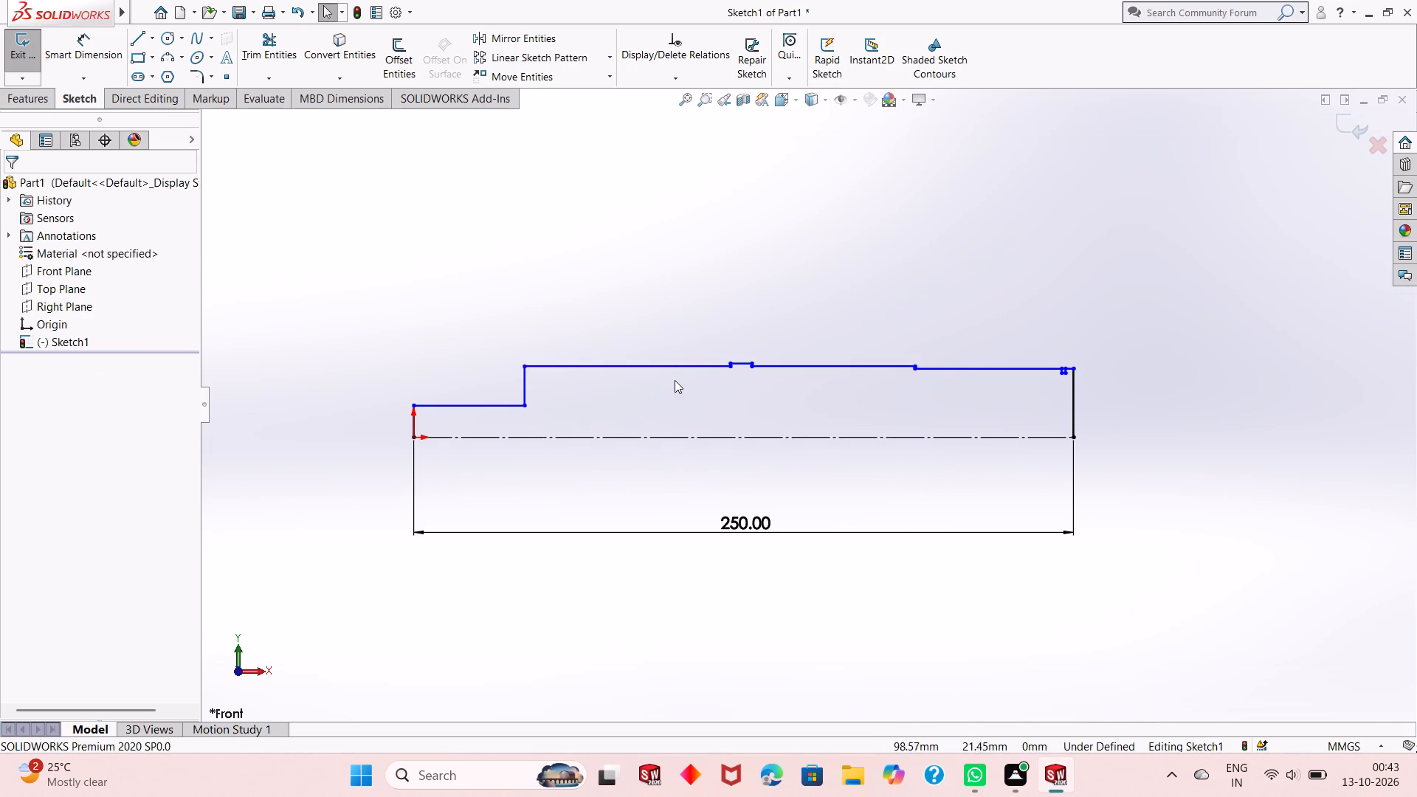
Dimension the length of the vertical end line that rises from the origin, using Smart Dimension.
{"action": "scroll", "coordinate": [675, 380], "scroll_direction": "down", "scroll_amount": 3}
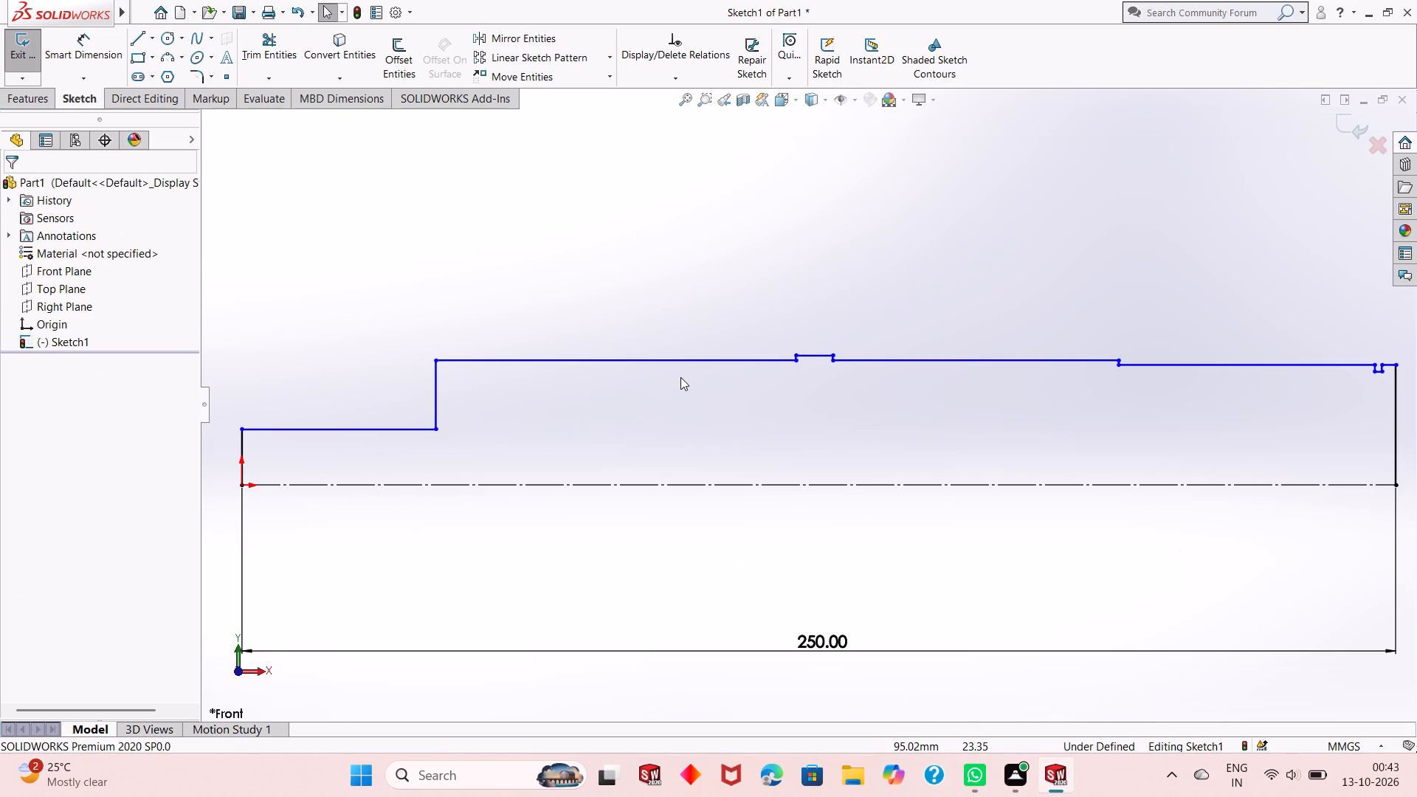
{"action": "scroll", "coordinate": [680, 378], "scroll_direction": "down", "scroll_amount": 1}
{"action": "scroll", "coordinate": [680, 389], "scroll_direction": "up", "scroll_amount": 3}
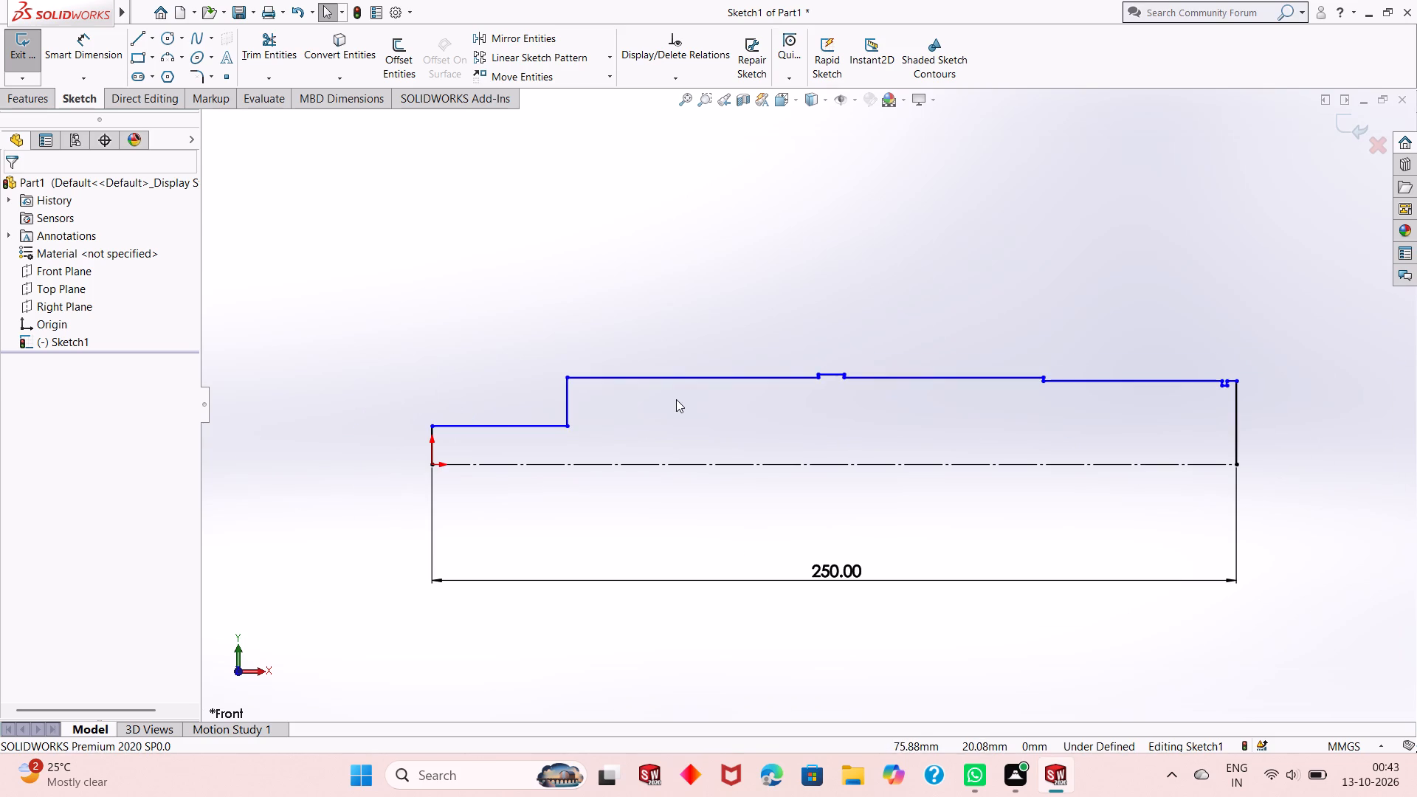
{"action": "scroll", "coordinate": [675, 400], "scroll_direction": "up", "scroll_amount": 2}
{"action": "left_click", "coordinate": [52, 39]}
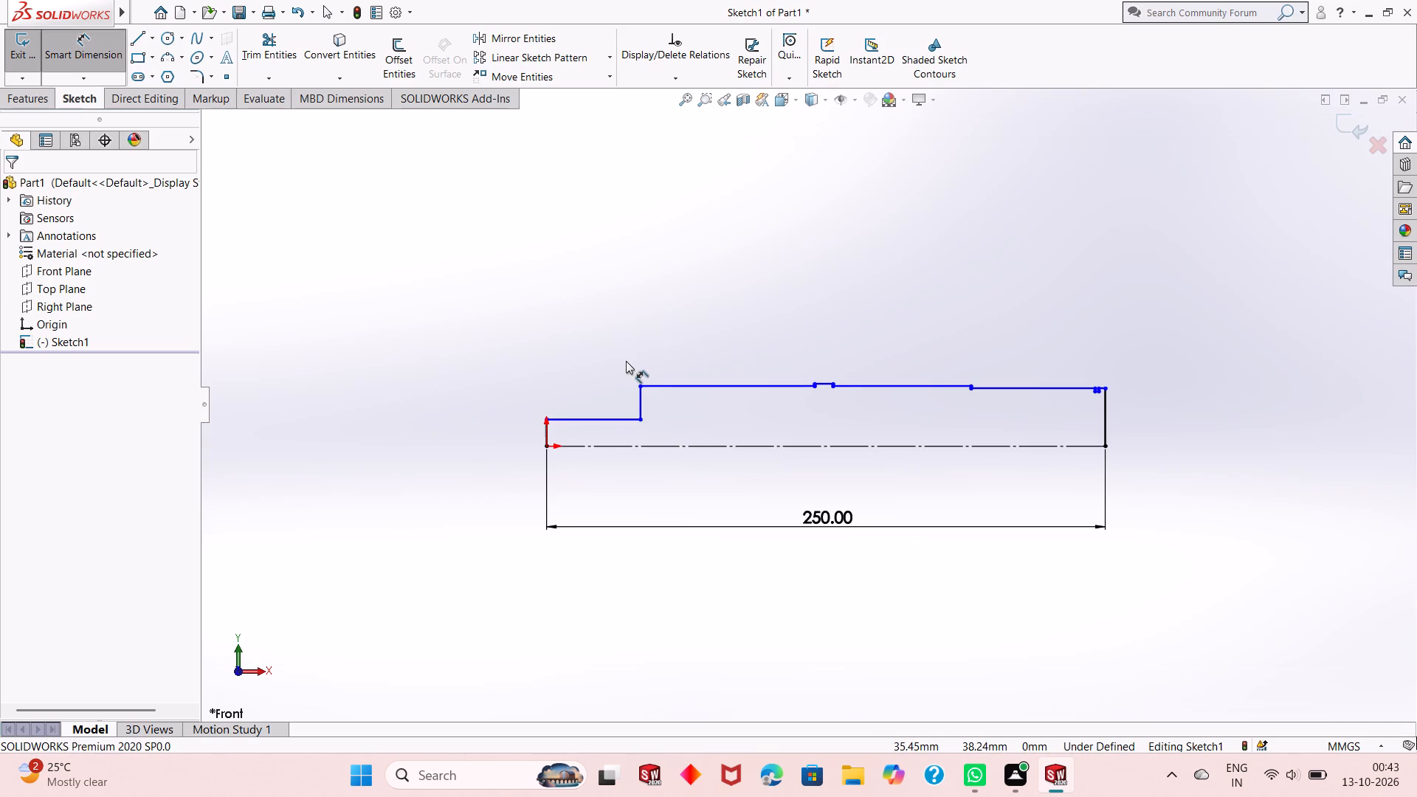
{"action": "scroll", "coordinate": [520, 403], "scroll_direction": "up", "scroll_amount": 1}
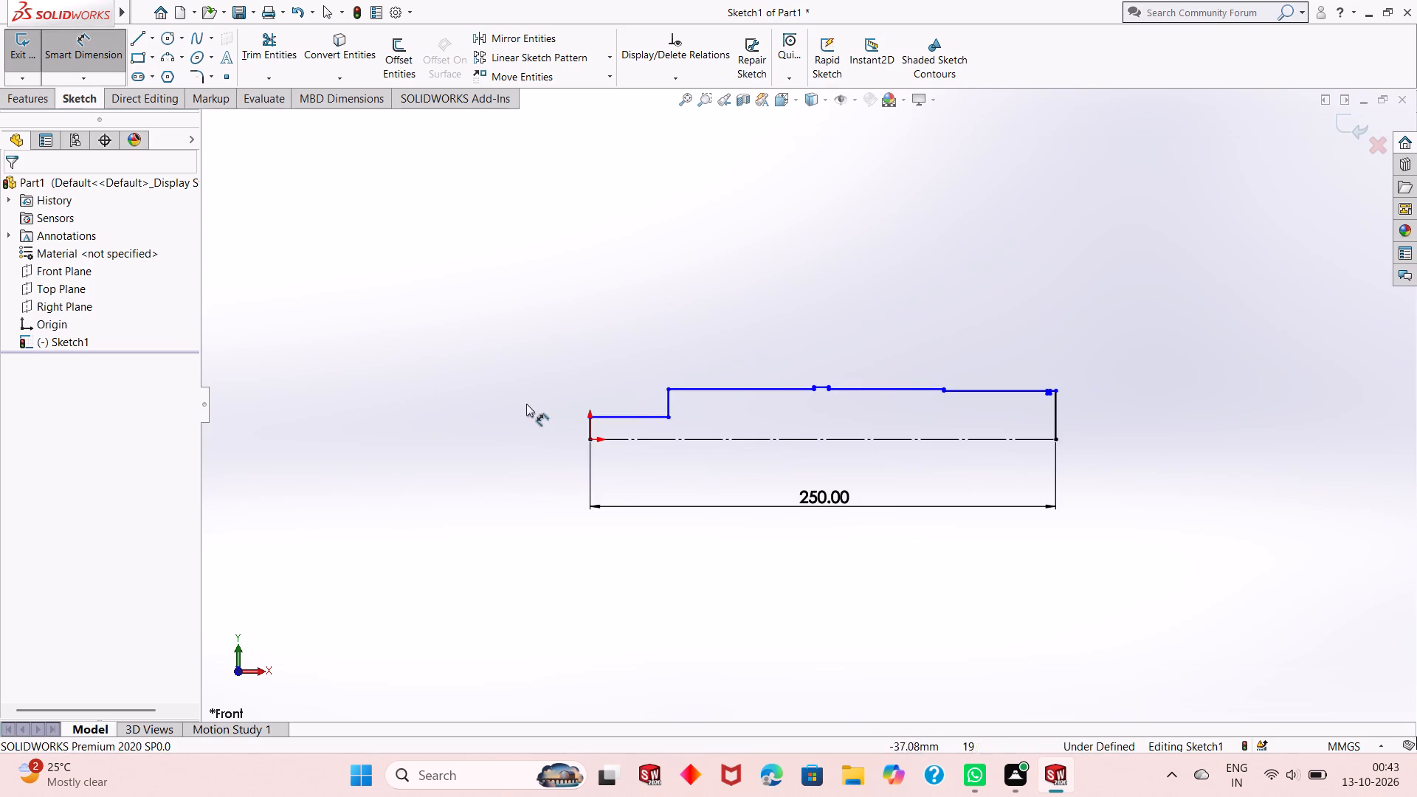
{"action": "scroll", "coordinate": [615, 491], "scroll_direction": "up", "scroll_amount": 1}
{"action": "scroll", "coordinate": [641, 415], "scroll_direction": "down", "scroll_amount": 4}
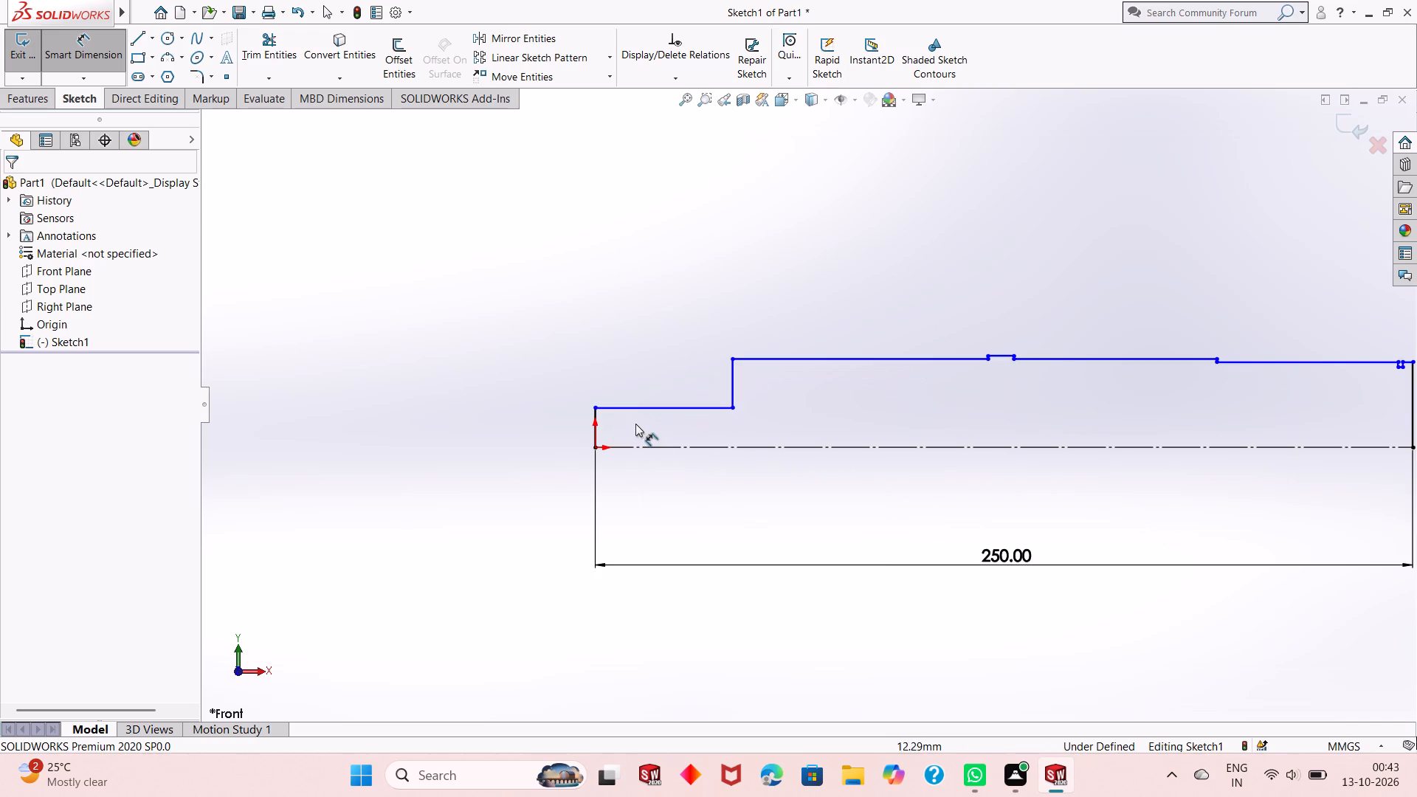
{"action": "left_click", "coordinate": [593, 418]}
{"action": "left_click", "coordinate": [517, 438]}
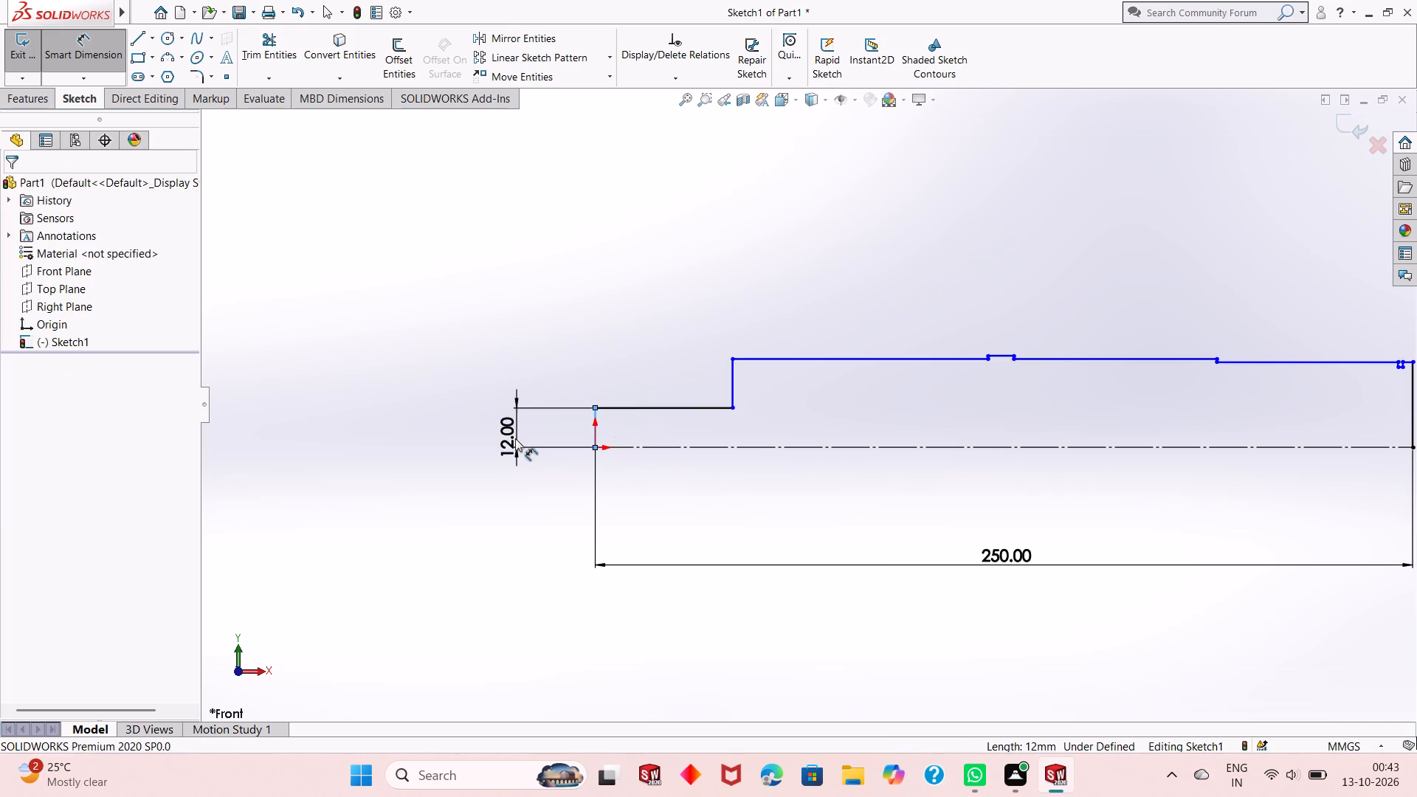
{"action": "key", "text": "Return"}
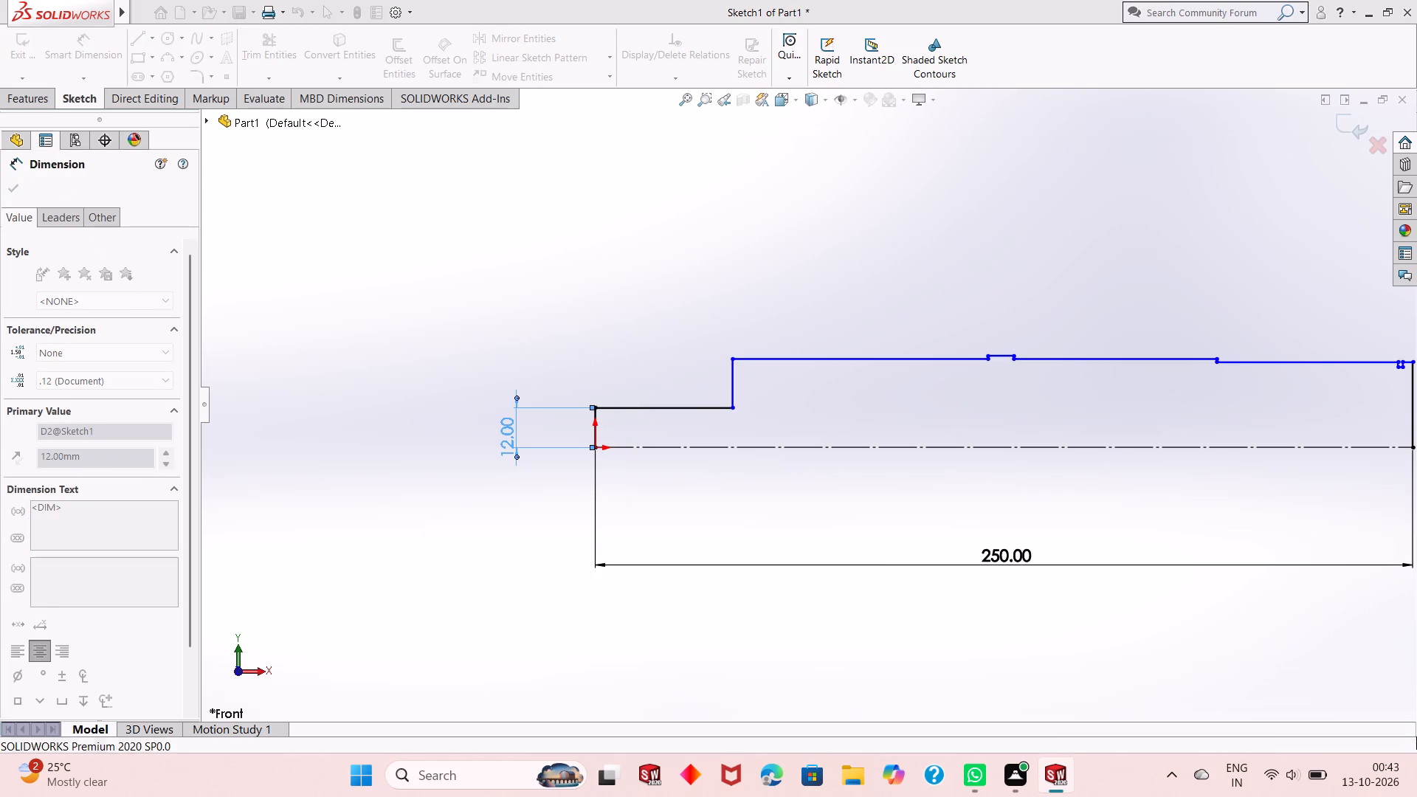
Dimension the length of the first horizontal profile line, from the origin end to the first step.
{"action": "left_click", "coordinate": [666, 410]}
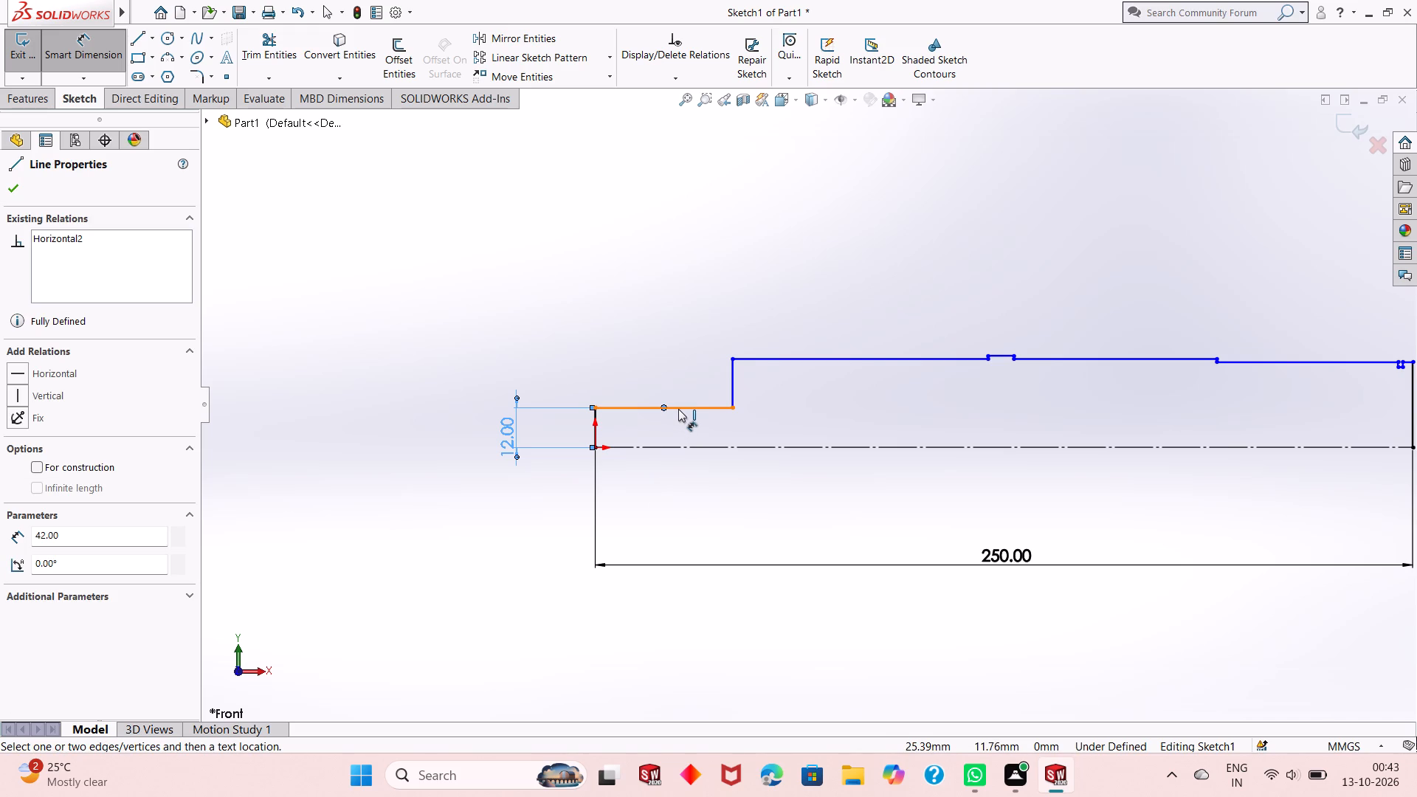
{"action": "key", "text": "Escape"}
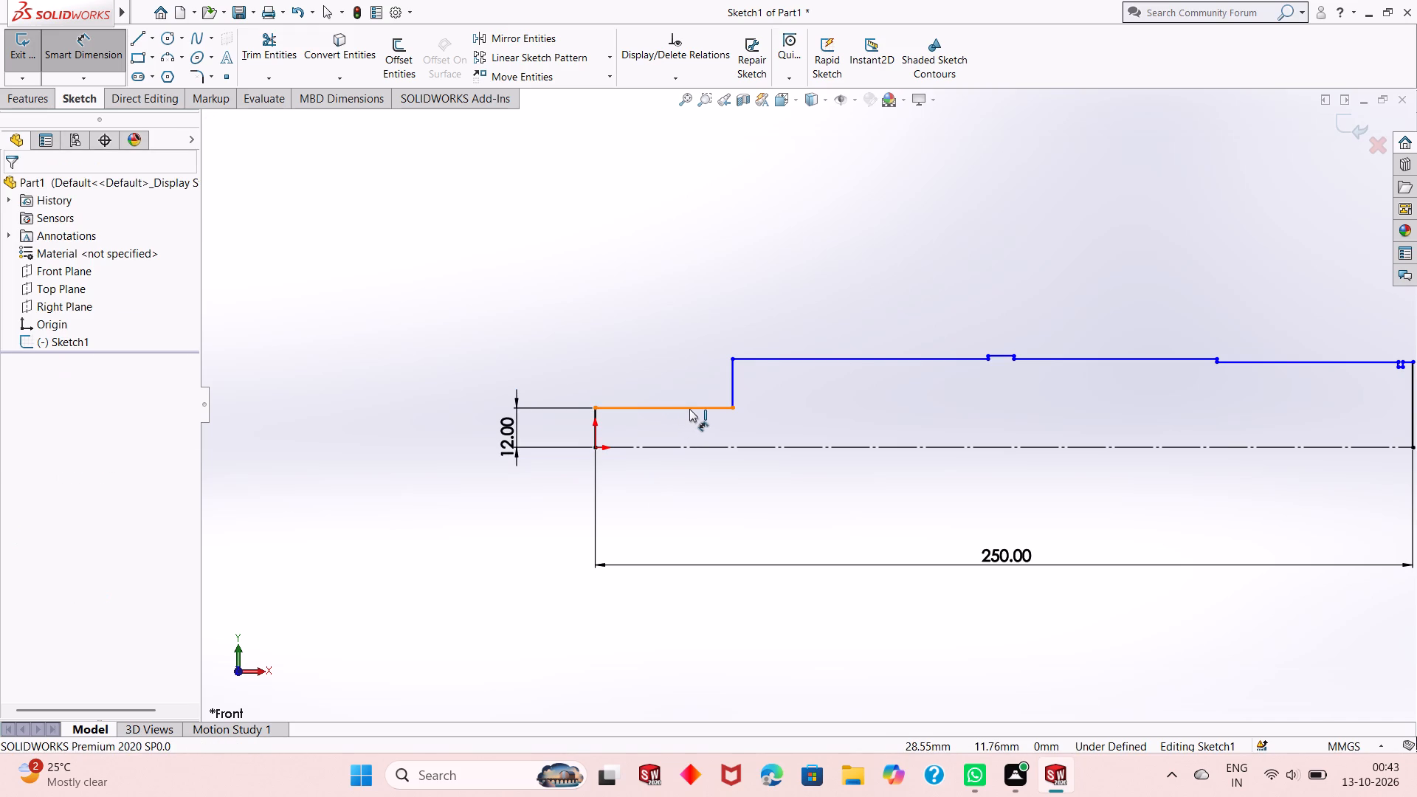
{"action": "left_click", "coordinate": [689, 409]}
{"action": "left_click", "coordinate": [683, 486]}
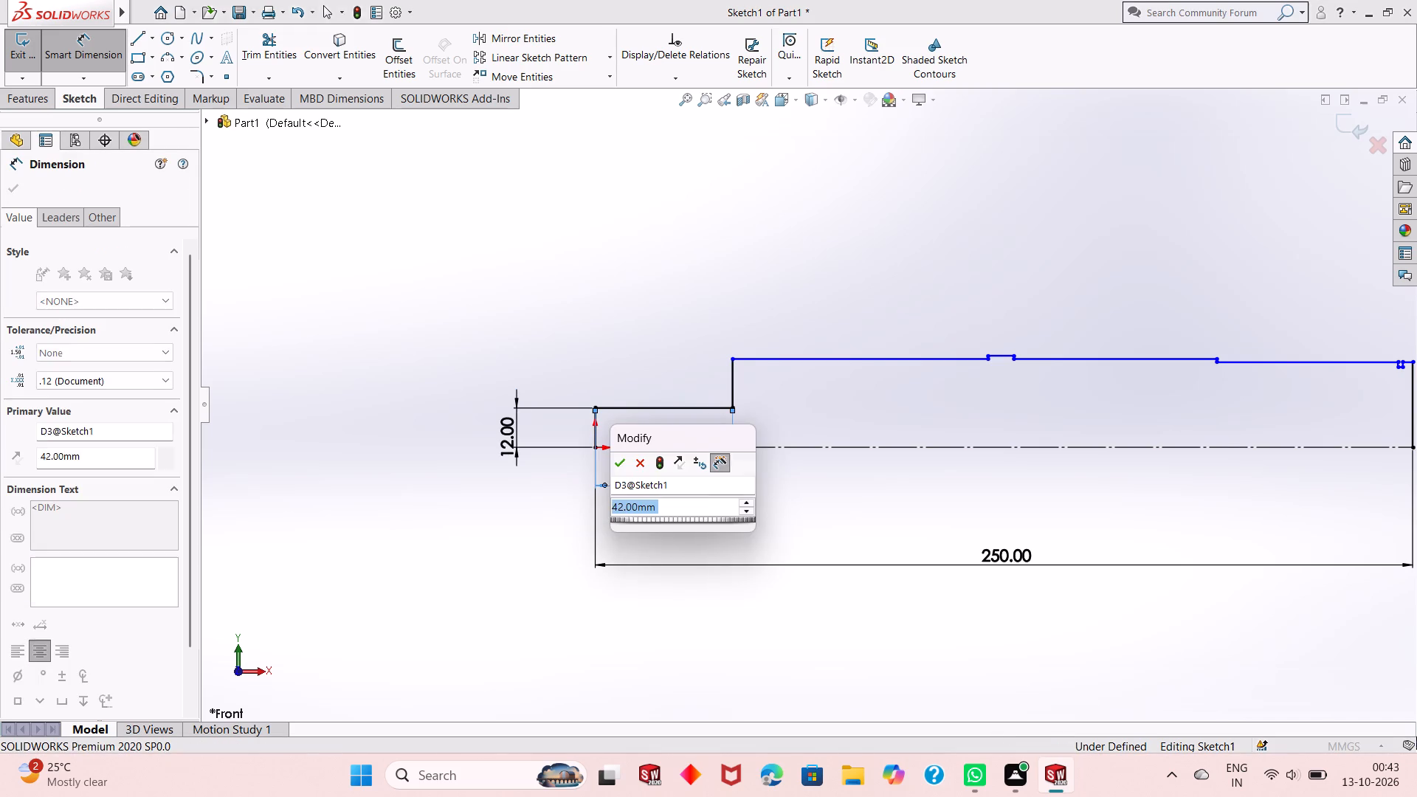
{"action": "left_click", "coordinate": [619, 465]}
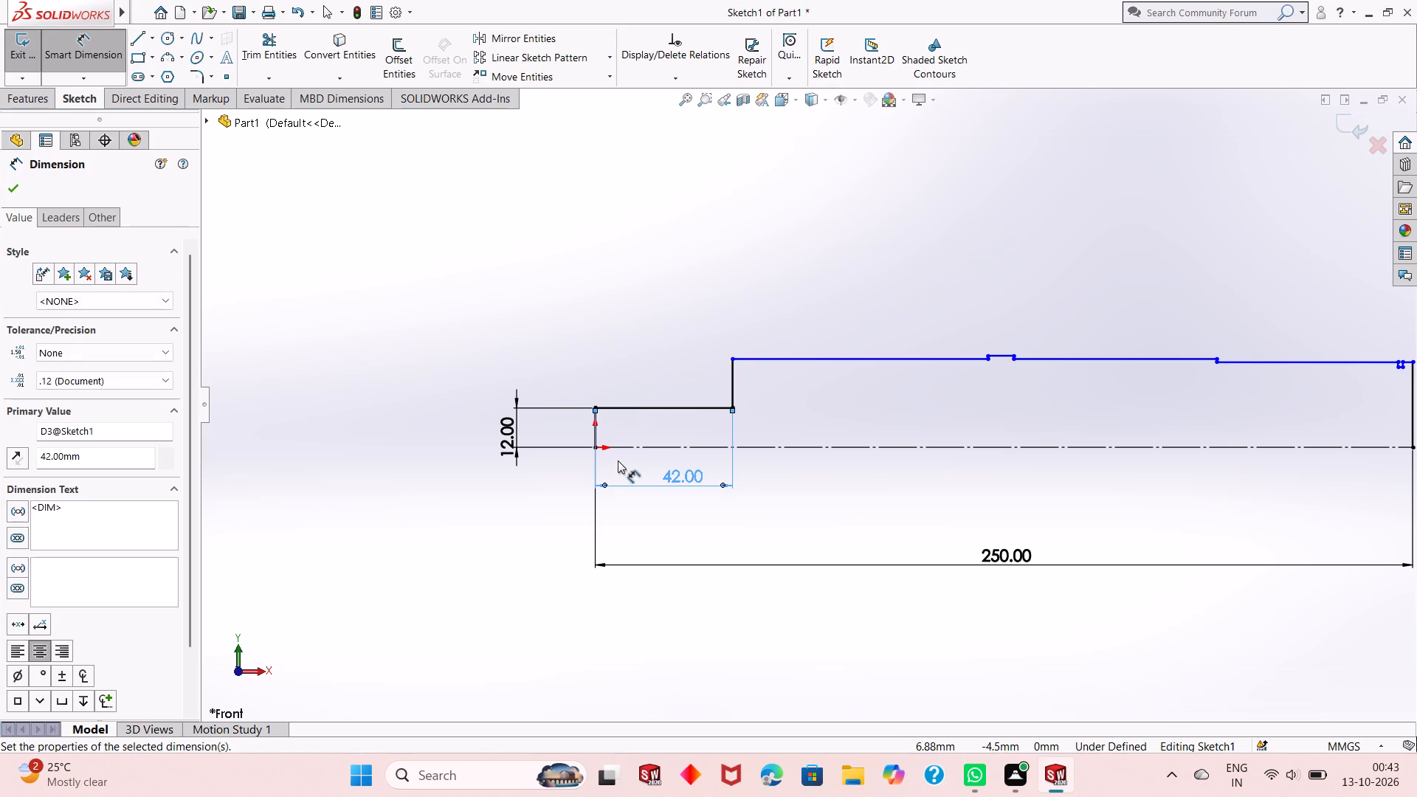
Dimension the second horizontal profile line's height above the centerline and set it to 15 mm.
{"action": "left_click", "coordinate": [776, 360]}
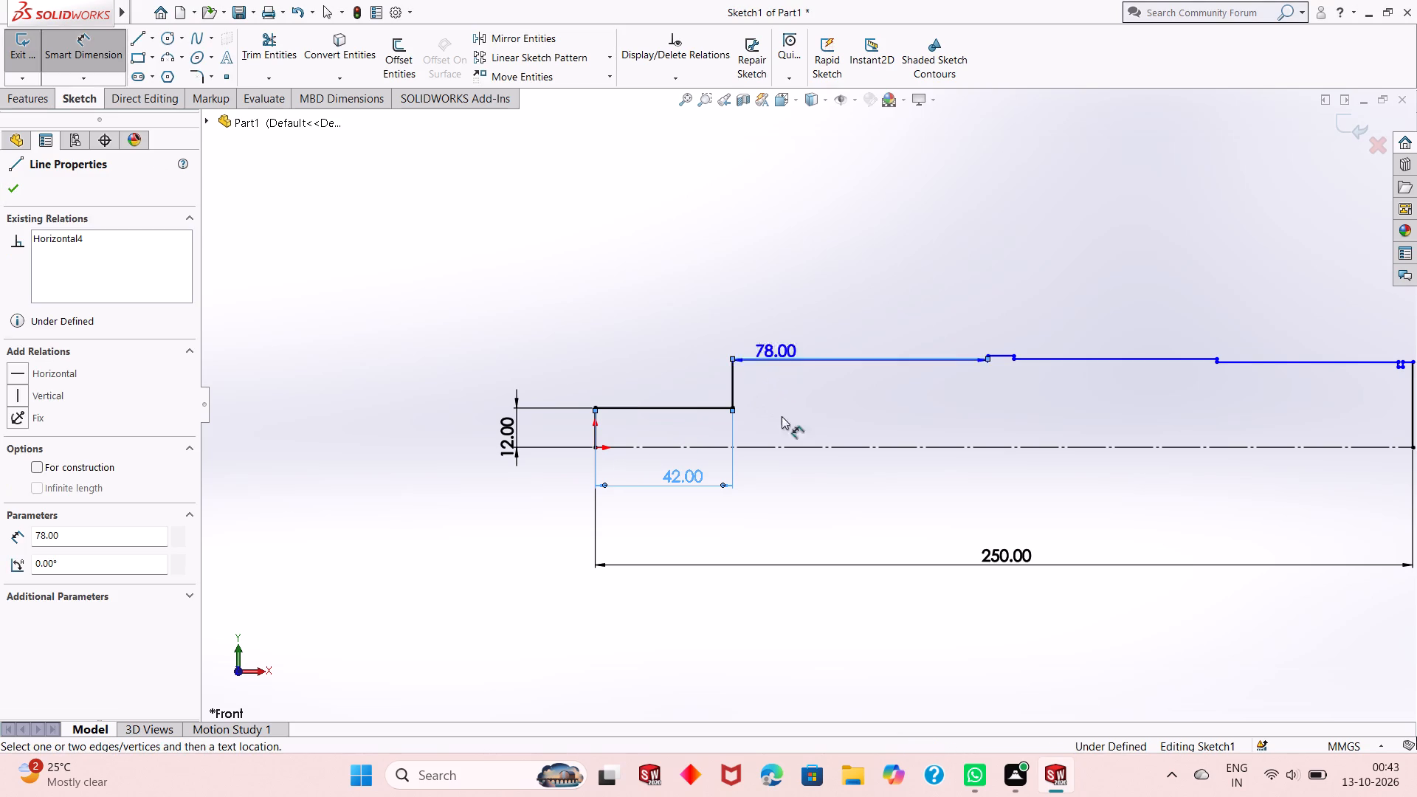
{"action": "left_click", "coordinate": [792, 449]}
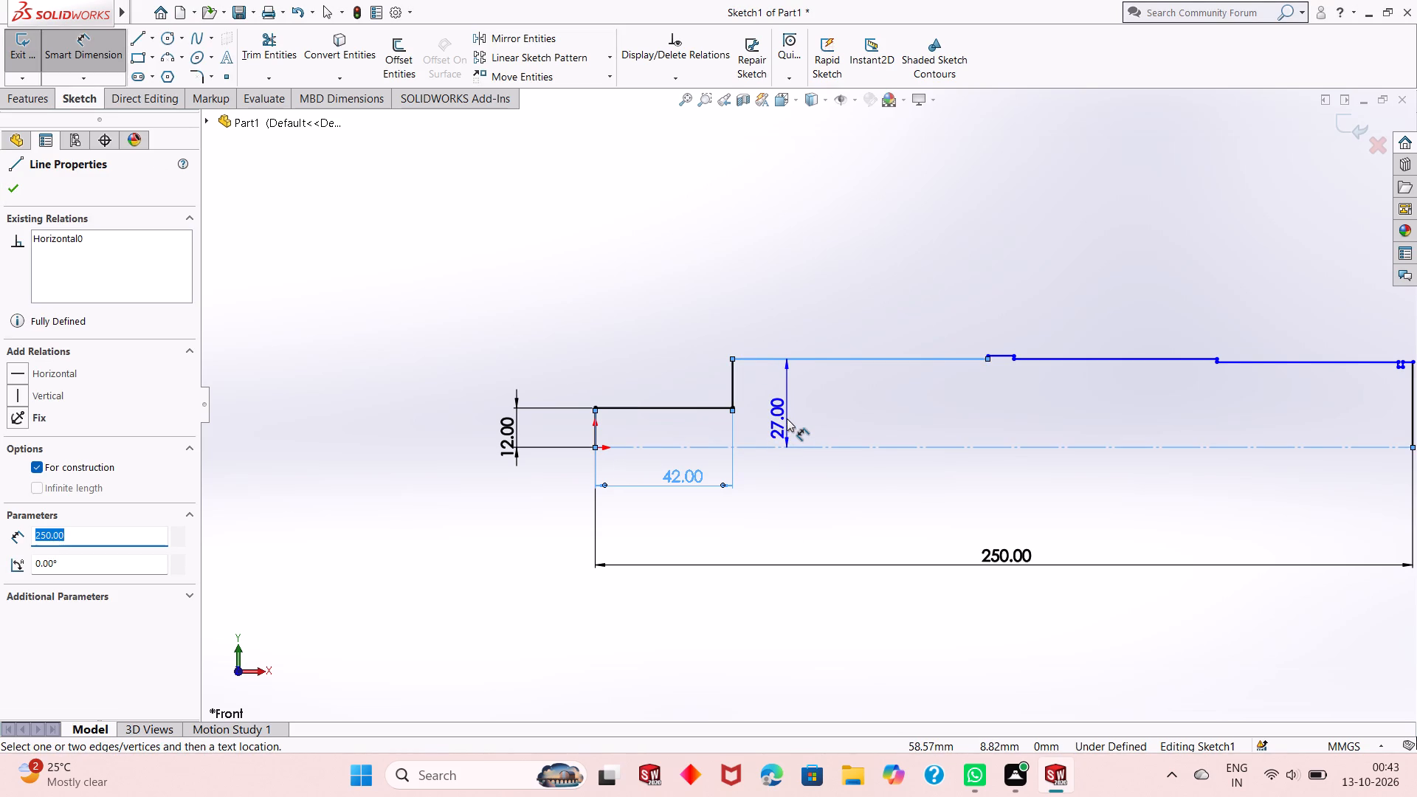
{"action": "left_click", "coordinate": [787, 418]}
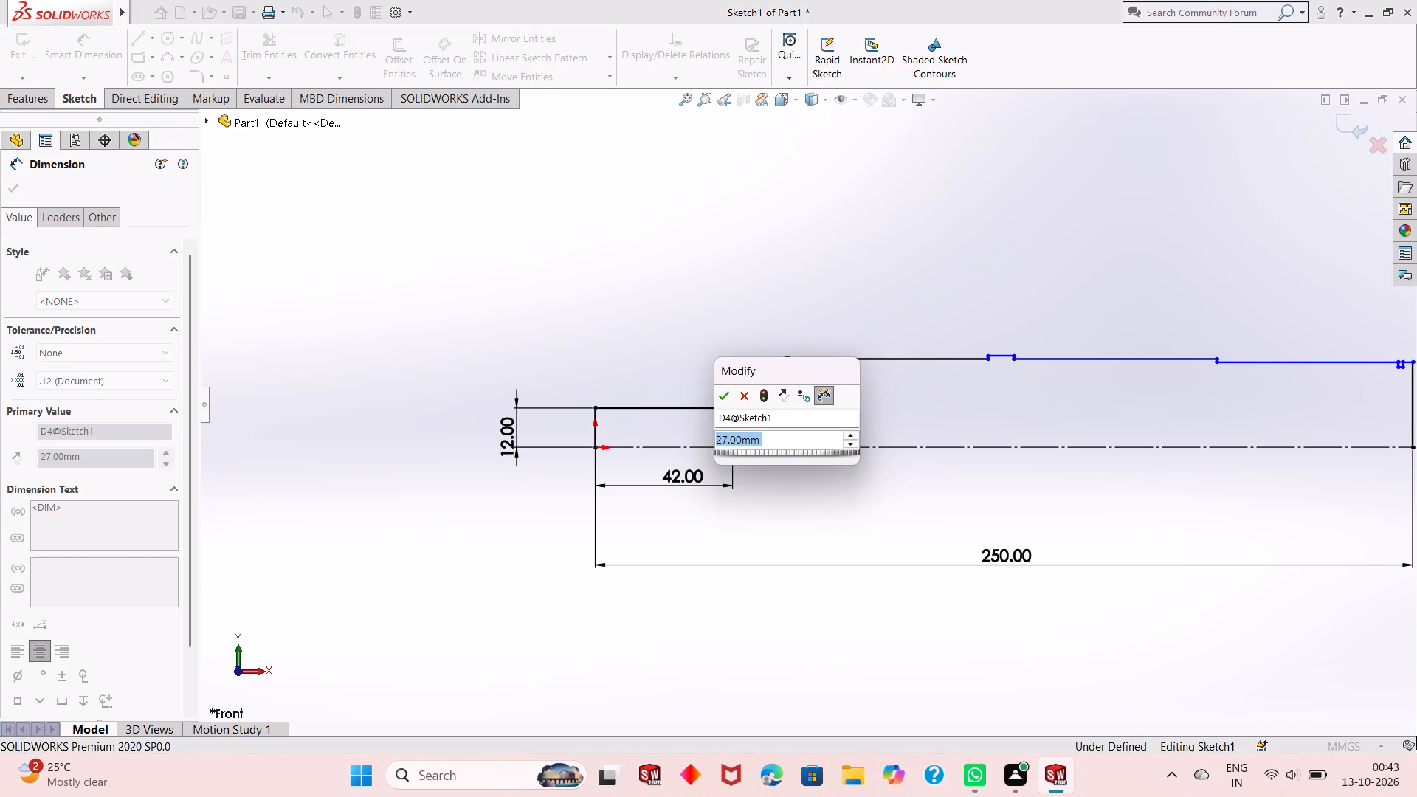
{"action": "type", "text": "15"}
{"action": "key", "text": "Return"}
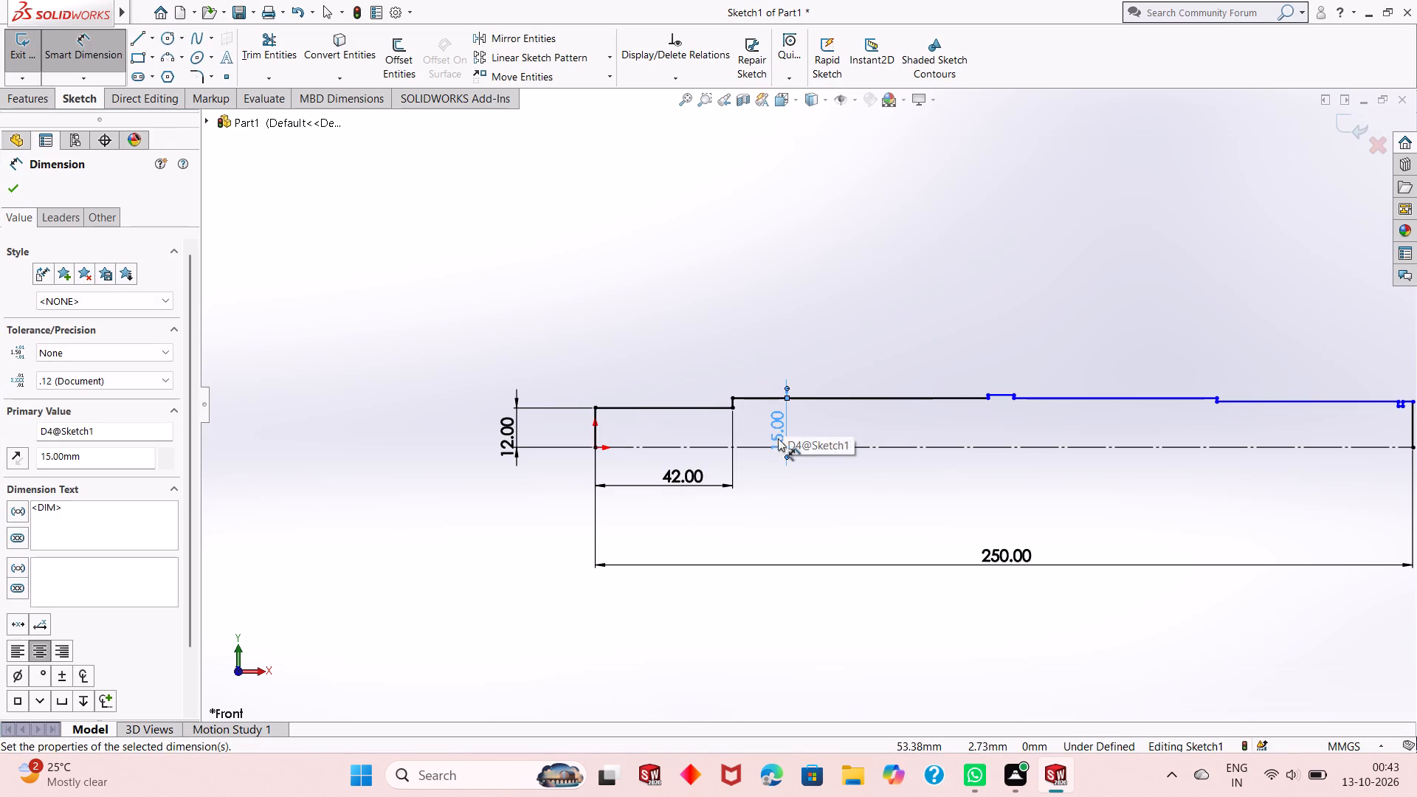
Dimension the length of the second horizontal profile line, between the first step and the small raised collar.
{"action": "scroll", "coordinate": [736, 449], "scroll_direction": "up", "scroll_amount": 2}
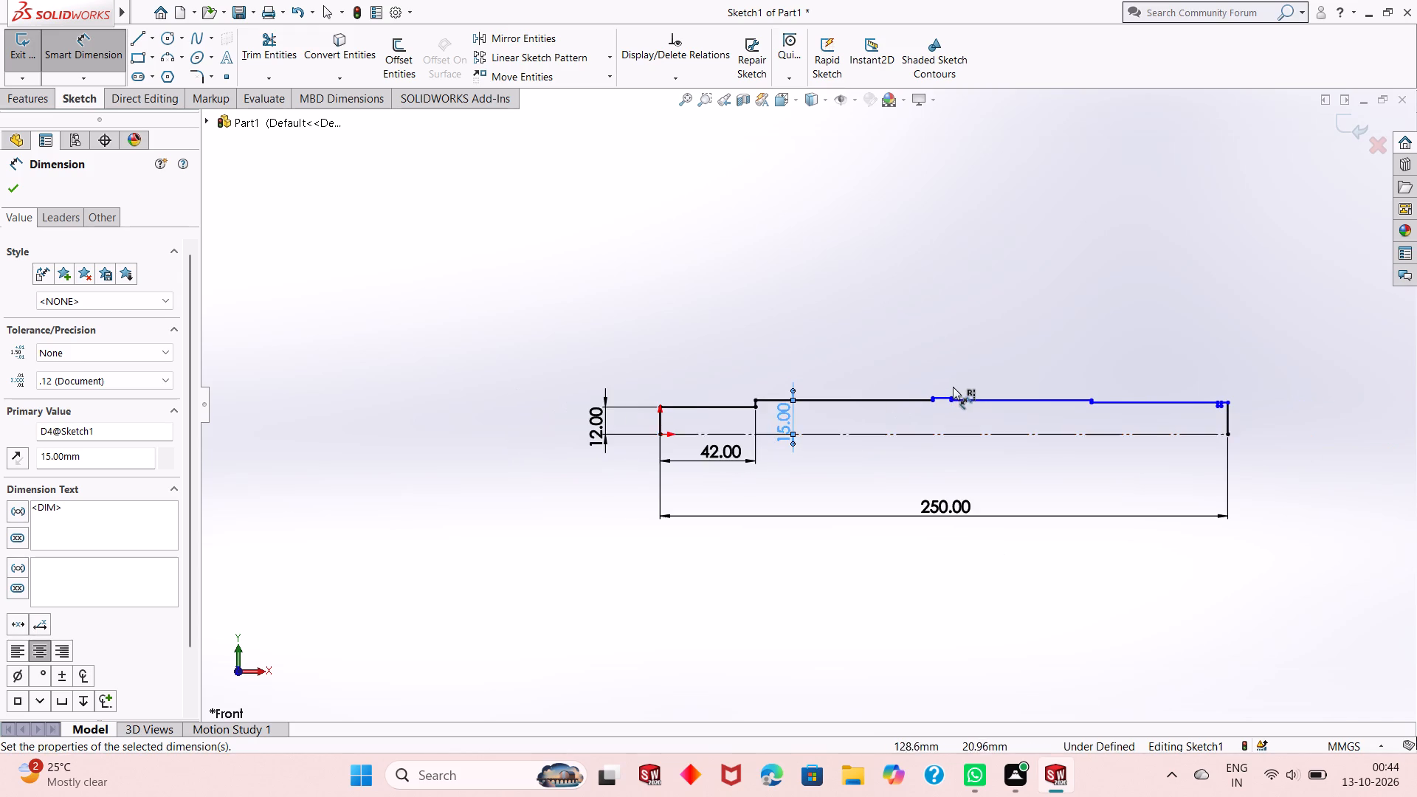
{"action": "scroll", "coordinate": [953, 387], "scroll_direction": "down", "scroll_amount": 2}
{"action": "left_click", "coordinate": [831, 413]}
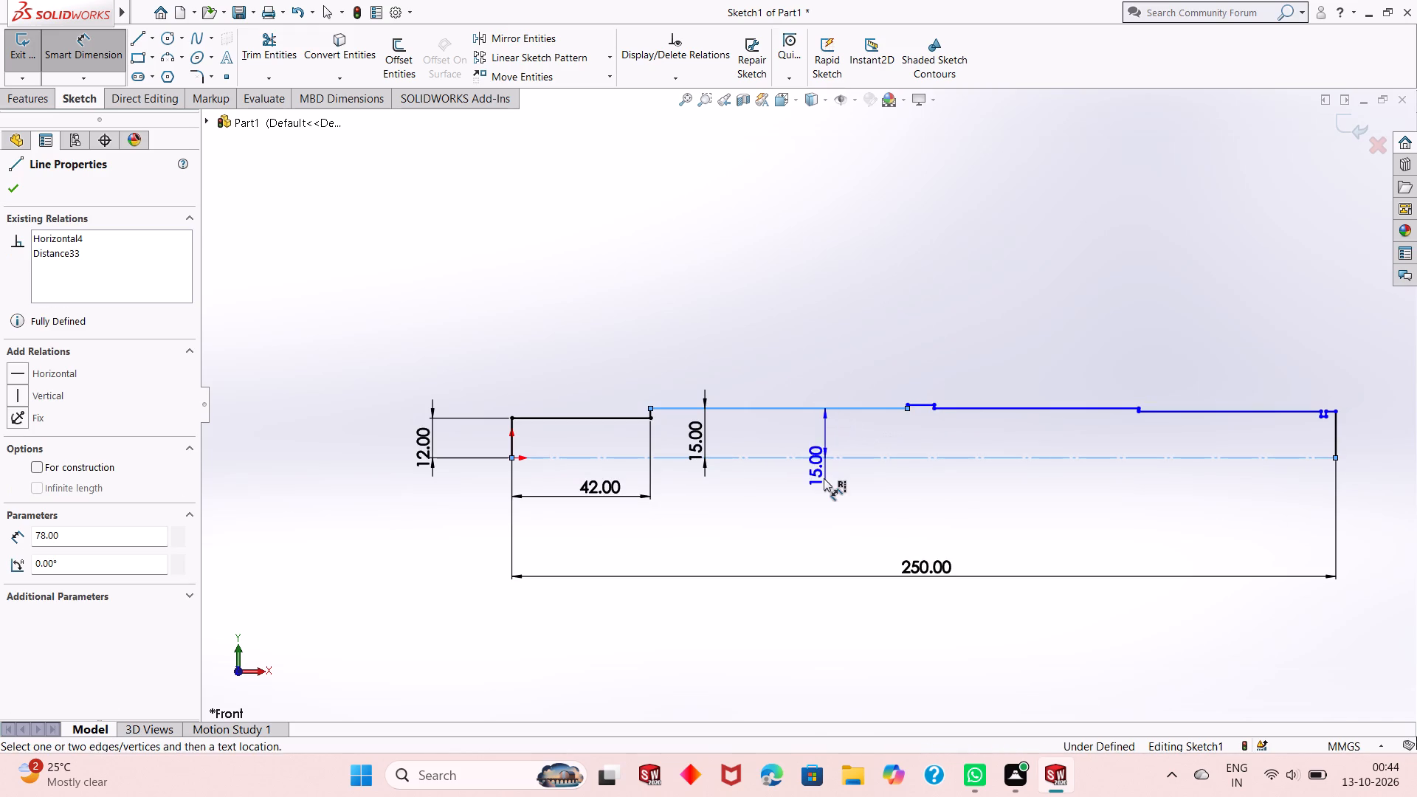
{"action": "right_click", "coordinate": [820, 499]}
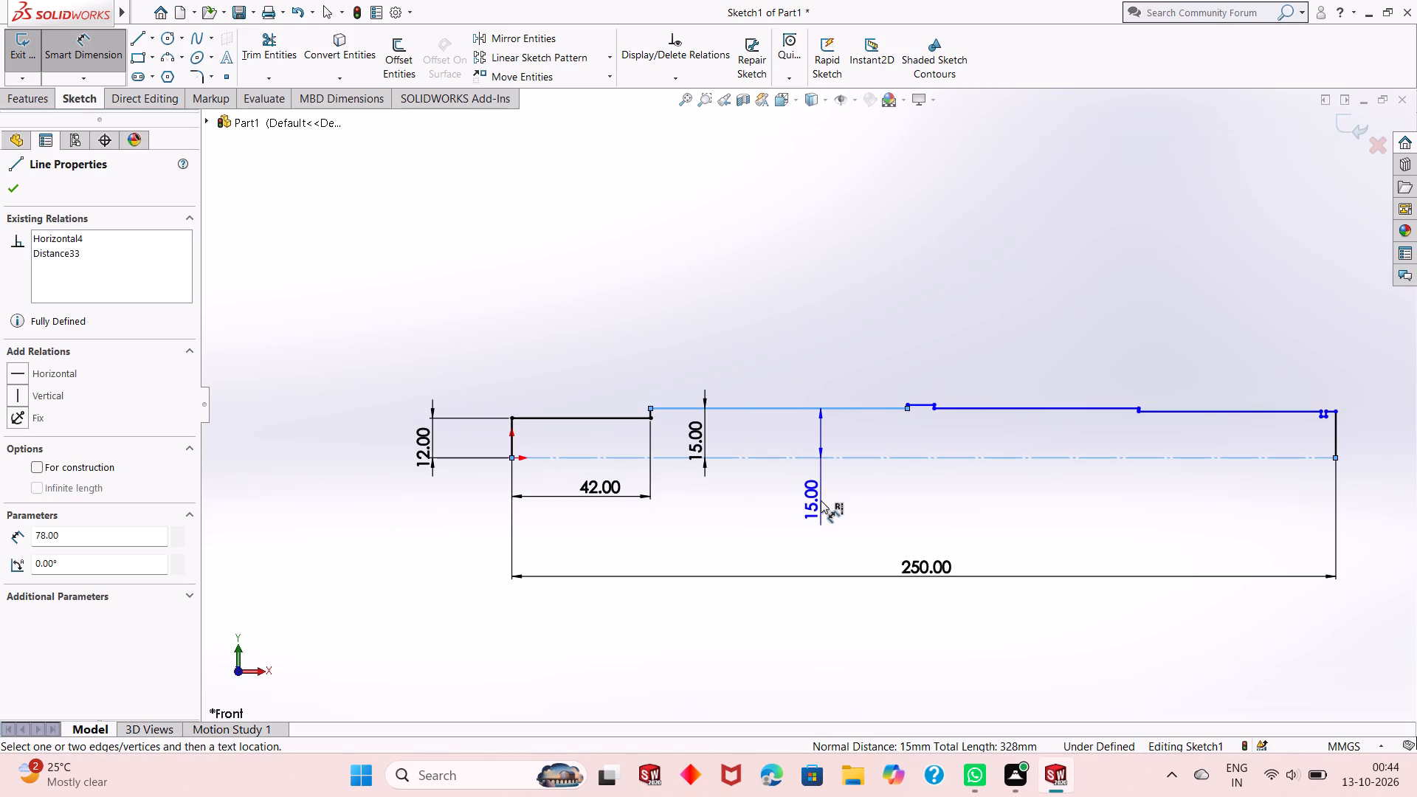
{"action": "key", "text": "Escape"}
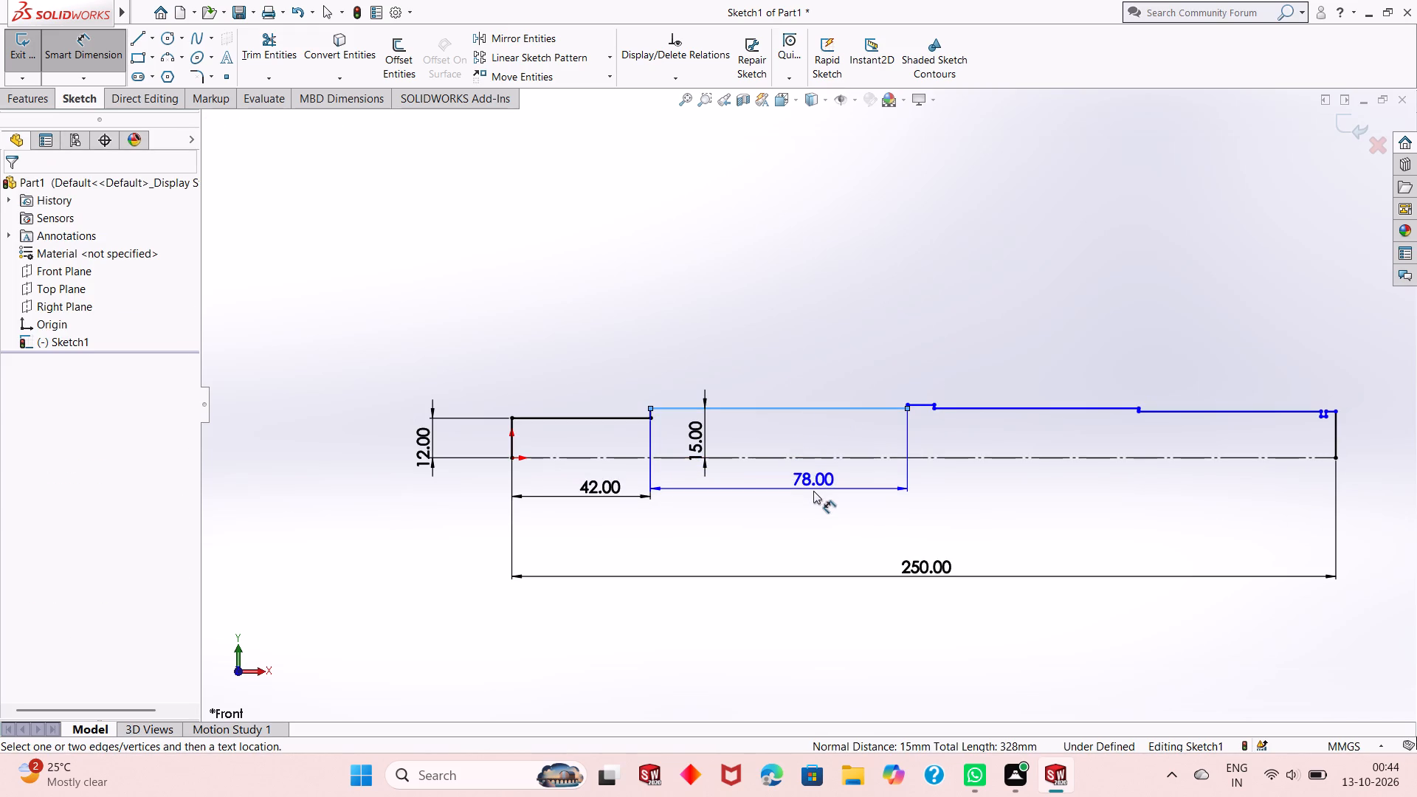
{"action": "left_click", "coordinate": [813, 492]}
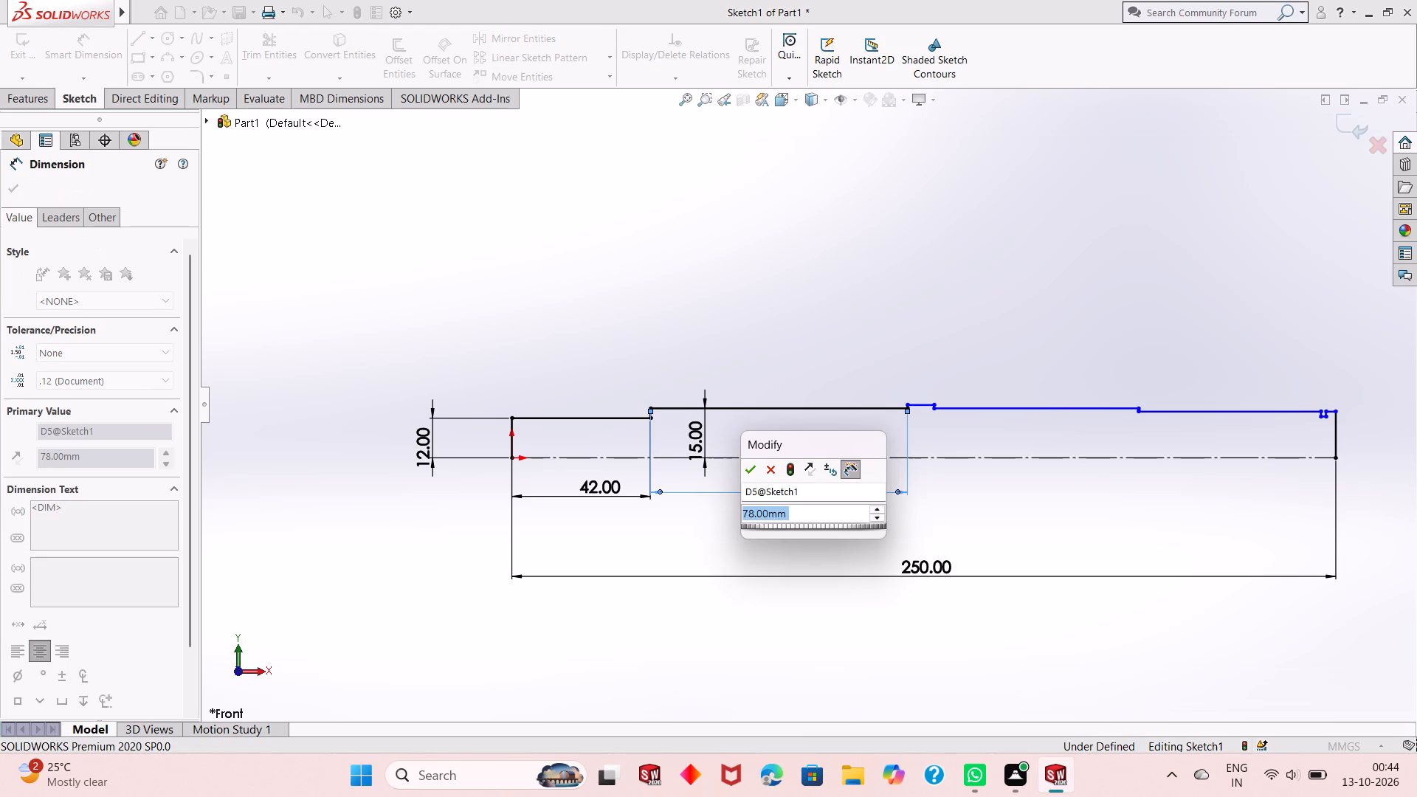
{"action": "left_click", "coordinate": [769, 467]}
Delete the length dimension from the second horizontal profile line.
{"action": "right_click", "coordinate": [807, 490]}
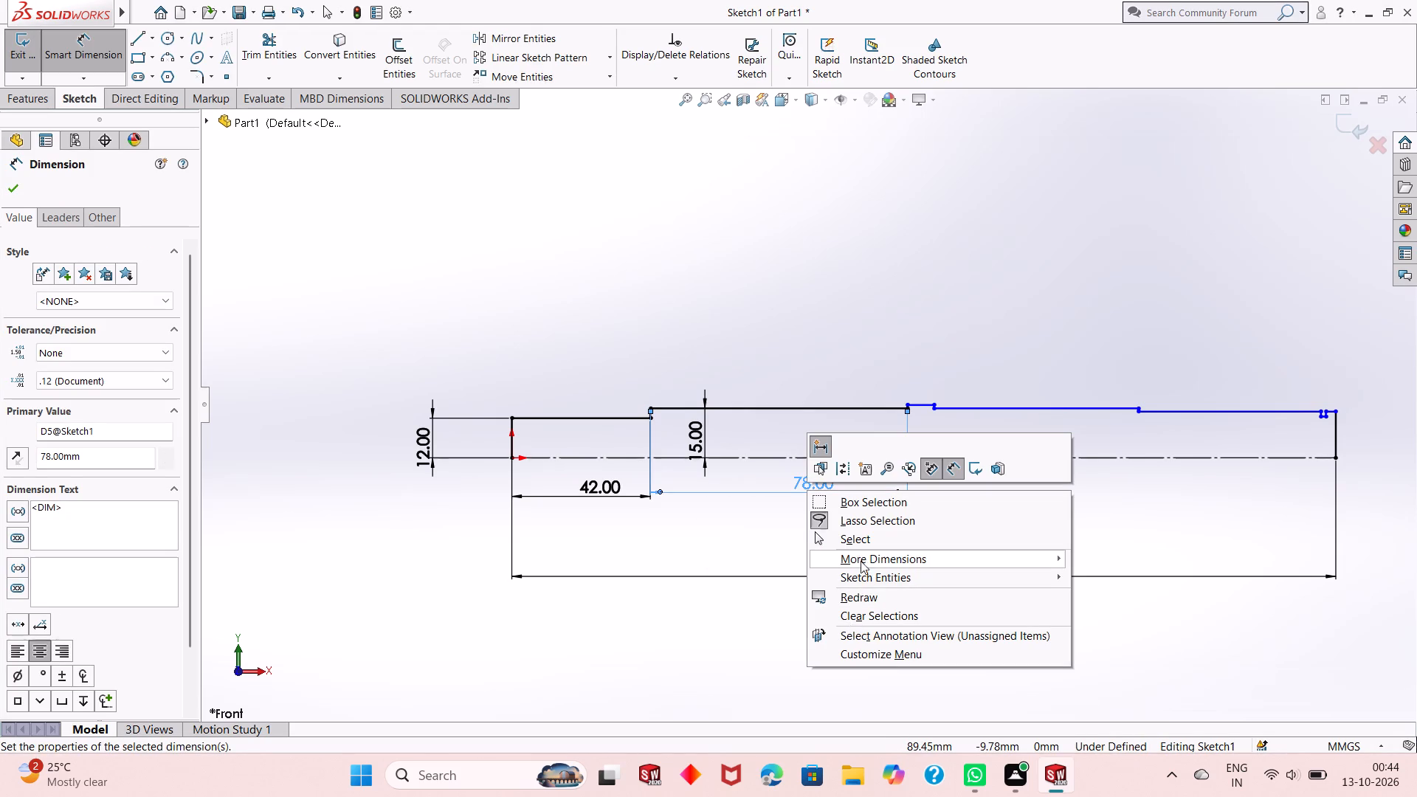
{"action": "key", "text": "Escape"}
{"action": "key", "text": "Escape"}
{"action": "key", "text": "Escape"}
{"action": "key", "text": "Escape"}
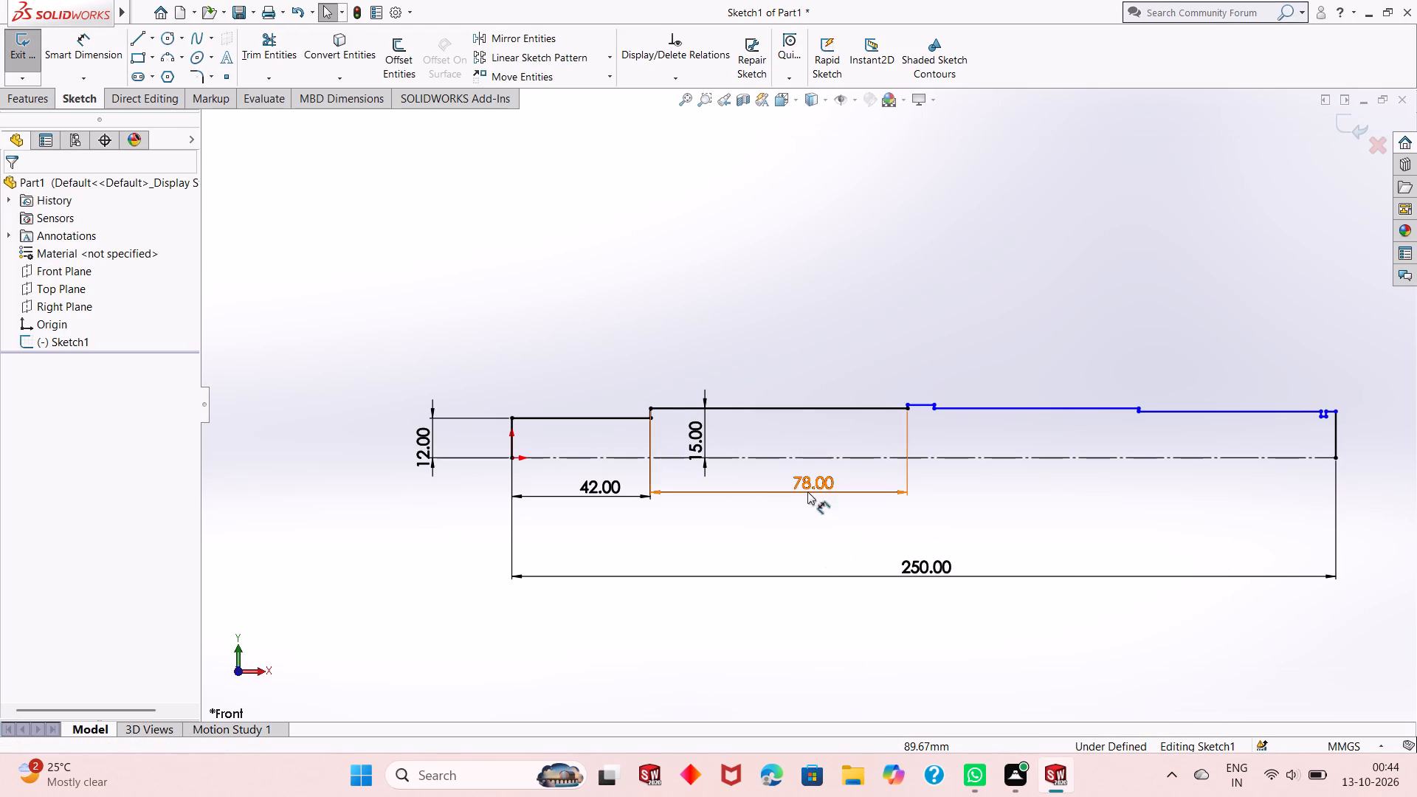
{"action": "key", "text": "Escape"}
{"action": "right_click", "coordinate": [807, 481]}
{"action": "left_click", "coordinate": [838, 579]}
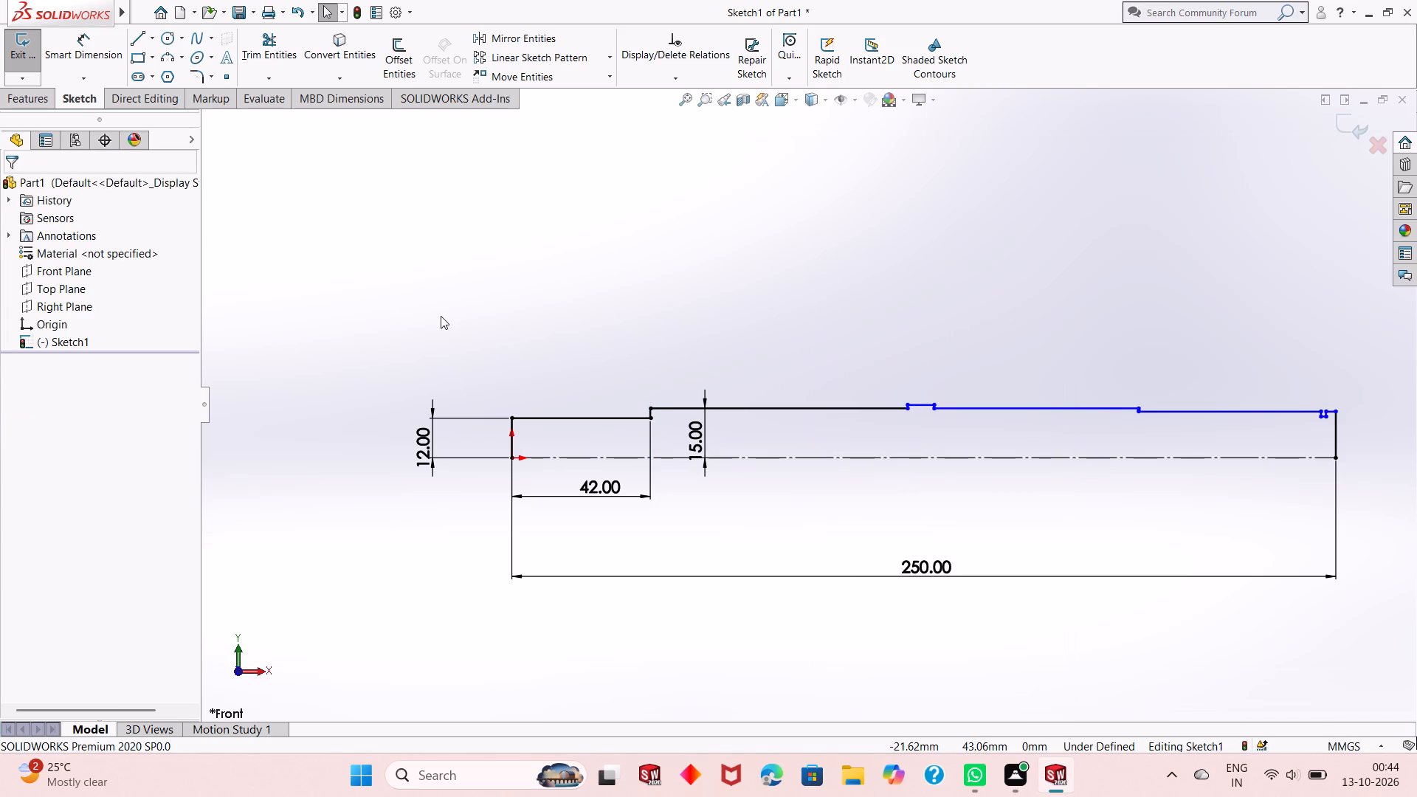
Dimension the horizontal distance from the origin to the near end of the small raised collar.
{"action": "left_click", "coordinate": [114, 63]}
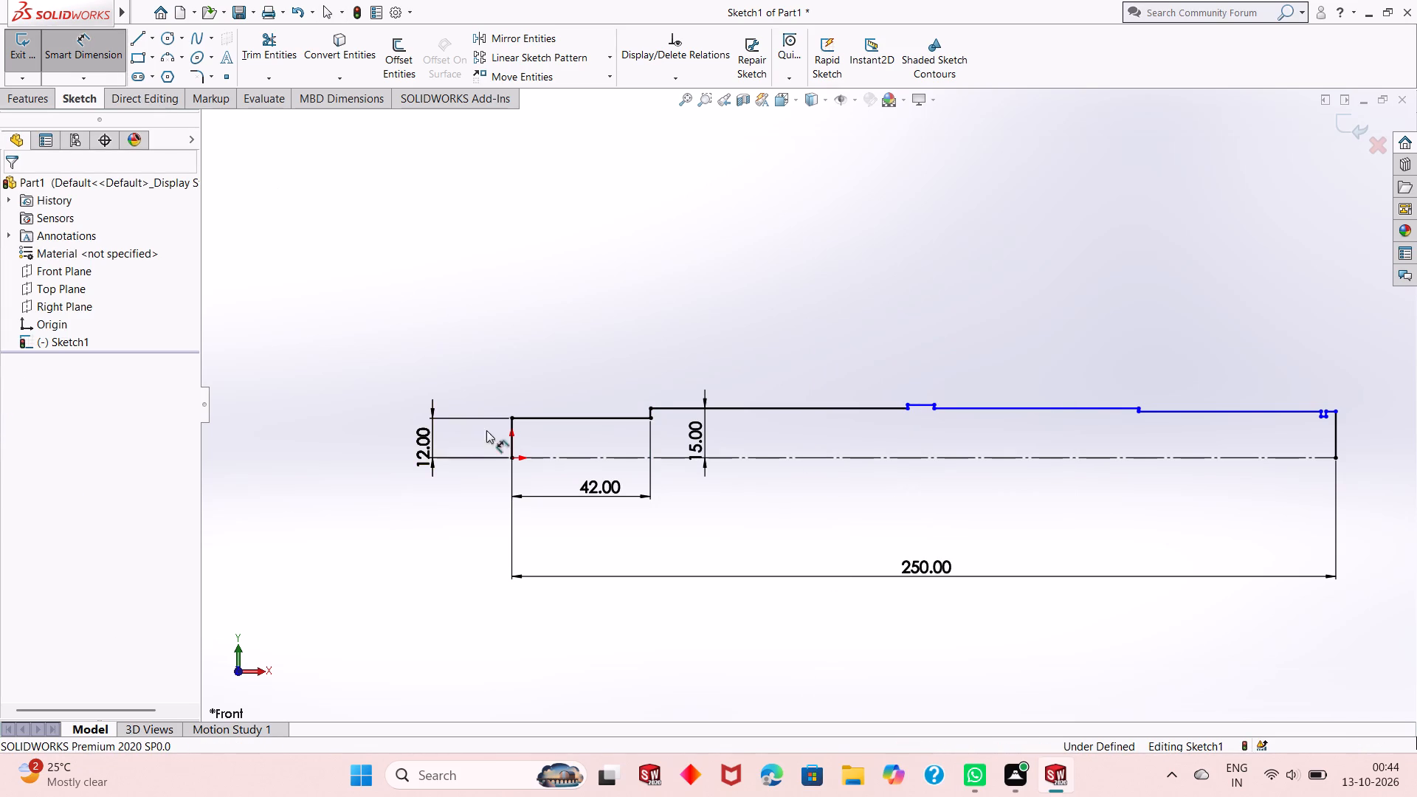
{"action": "left_click", "coordinate": [514, 456]}
{"action": "left_click", "coordinate": [911, 411]}
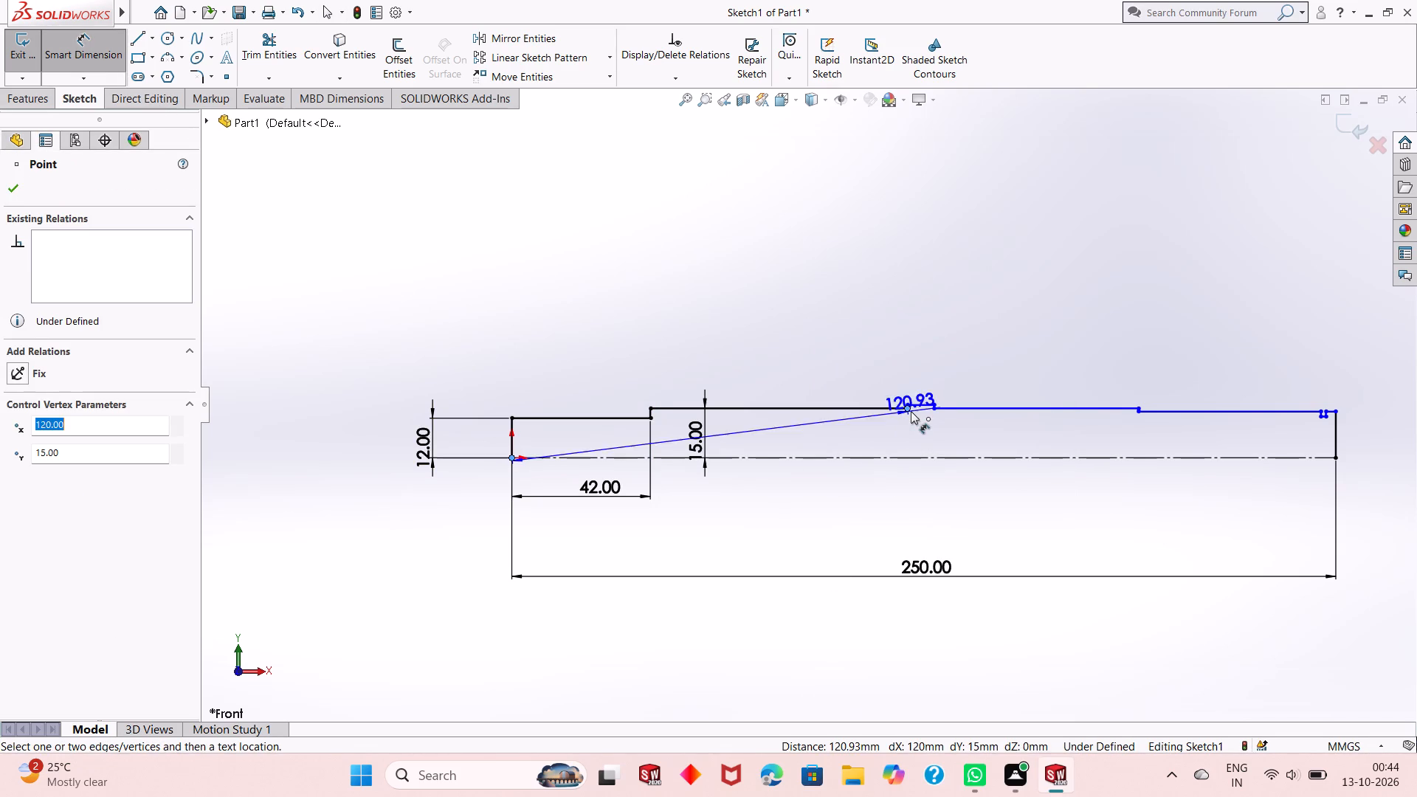
{"action": "left_click", "coordinate": [694, 516]}
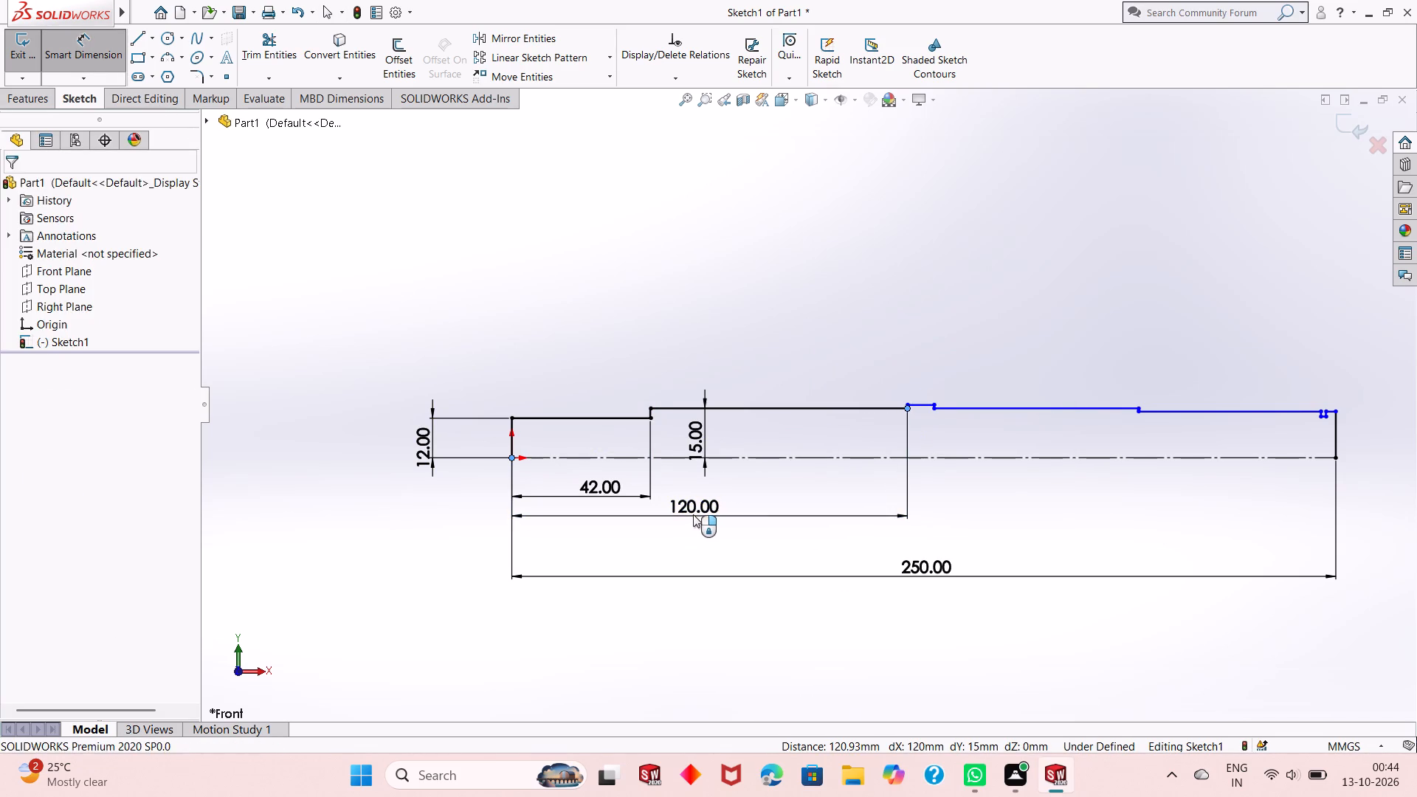
{"action": "left_click", "coordinate": [627, 496]}
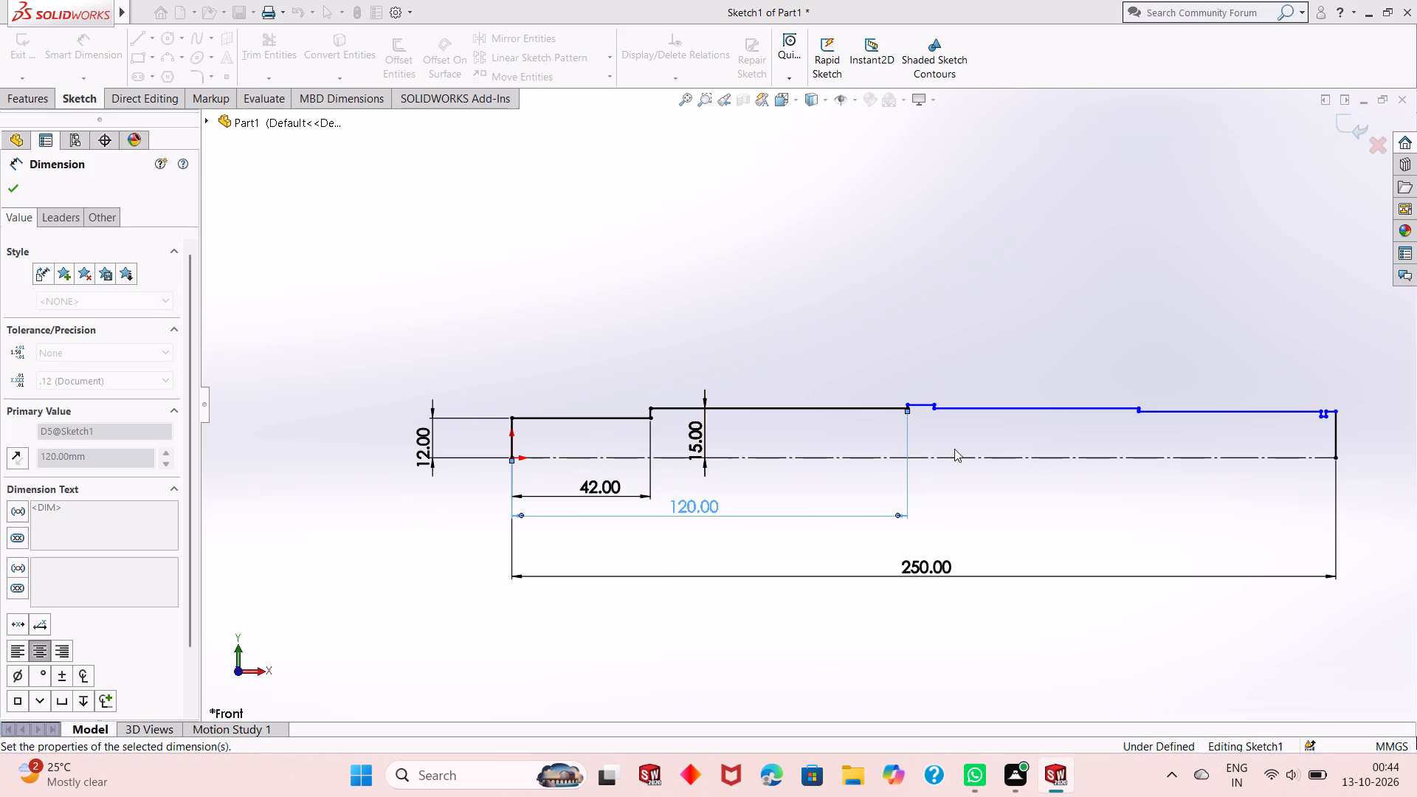
Dimension the height of the raised collar's top line above the centerline.
{"action": "scroll", "coordinate": [937, 426], "scroll_direction": "up", "scroll_amount": 2}
{"action": "scroll", "coordinate": [899, 426], "scroll_direction": "down", "scroll_amount": 11}
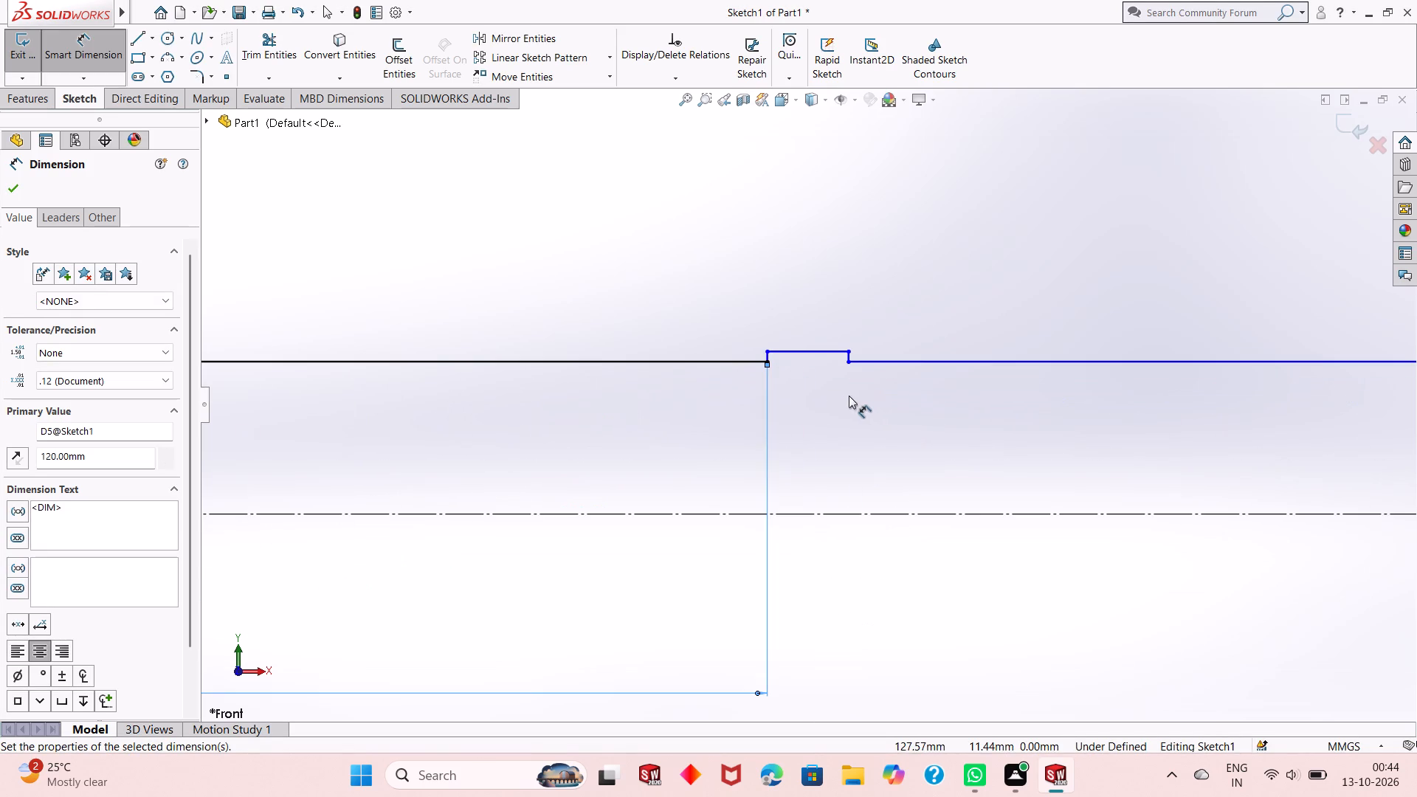
{"action": "scroll", "coordinate": [787, 403], "scroll_direction": "up", "scroll_amount": 4}
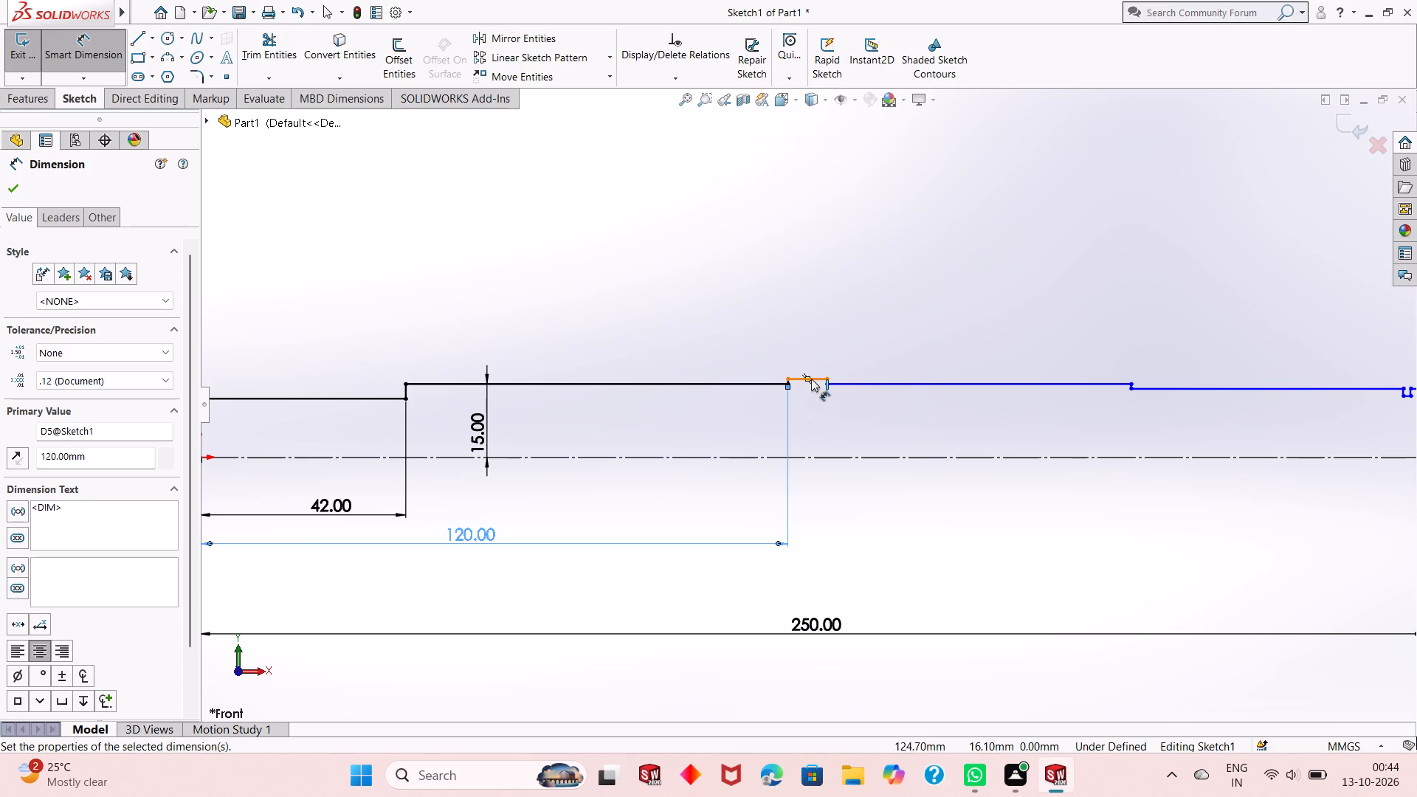
{"action": "left_click", "coordinate": [811, 379]}
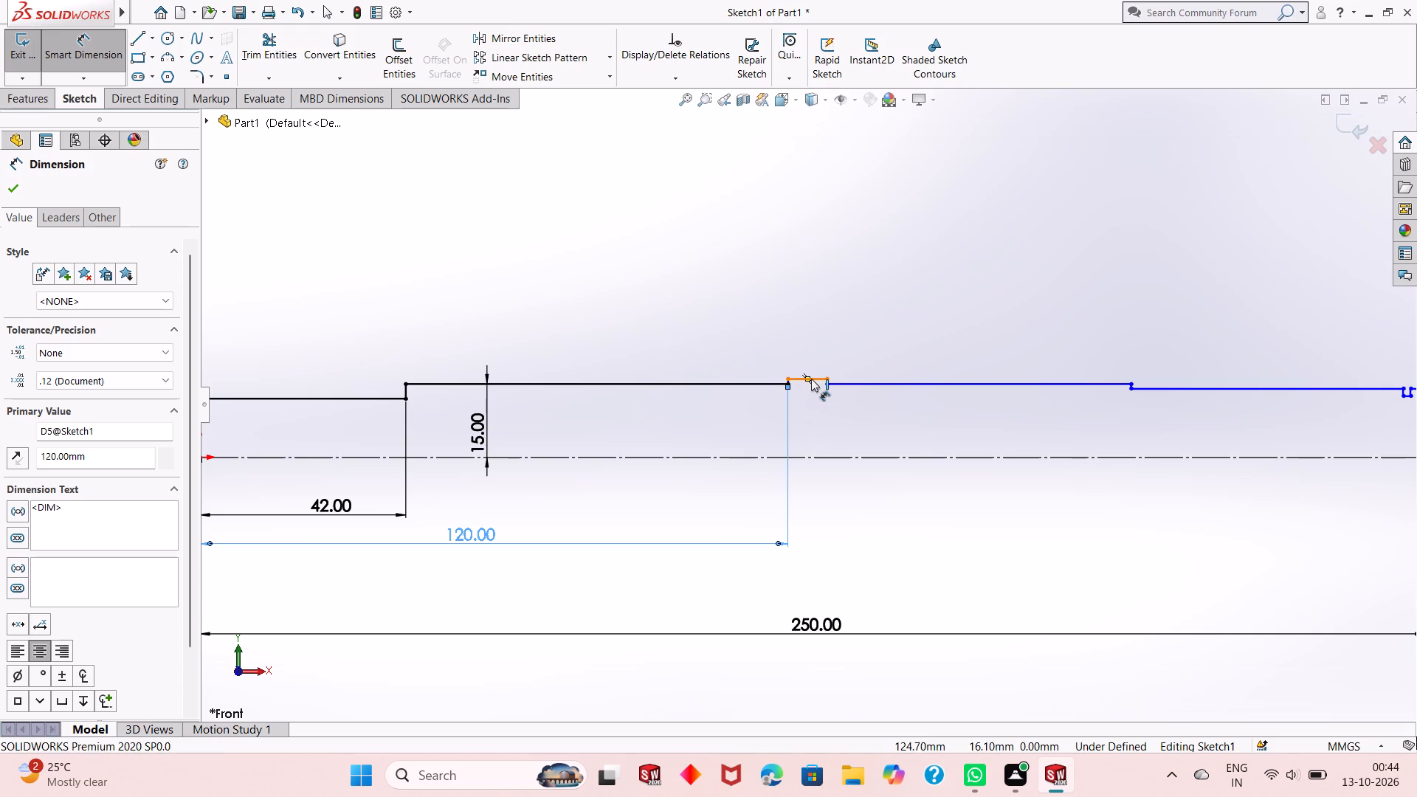
{"action": "left_click", "coordinate": [814, 460]}
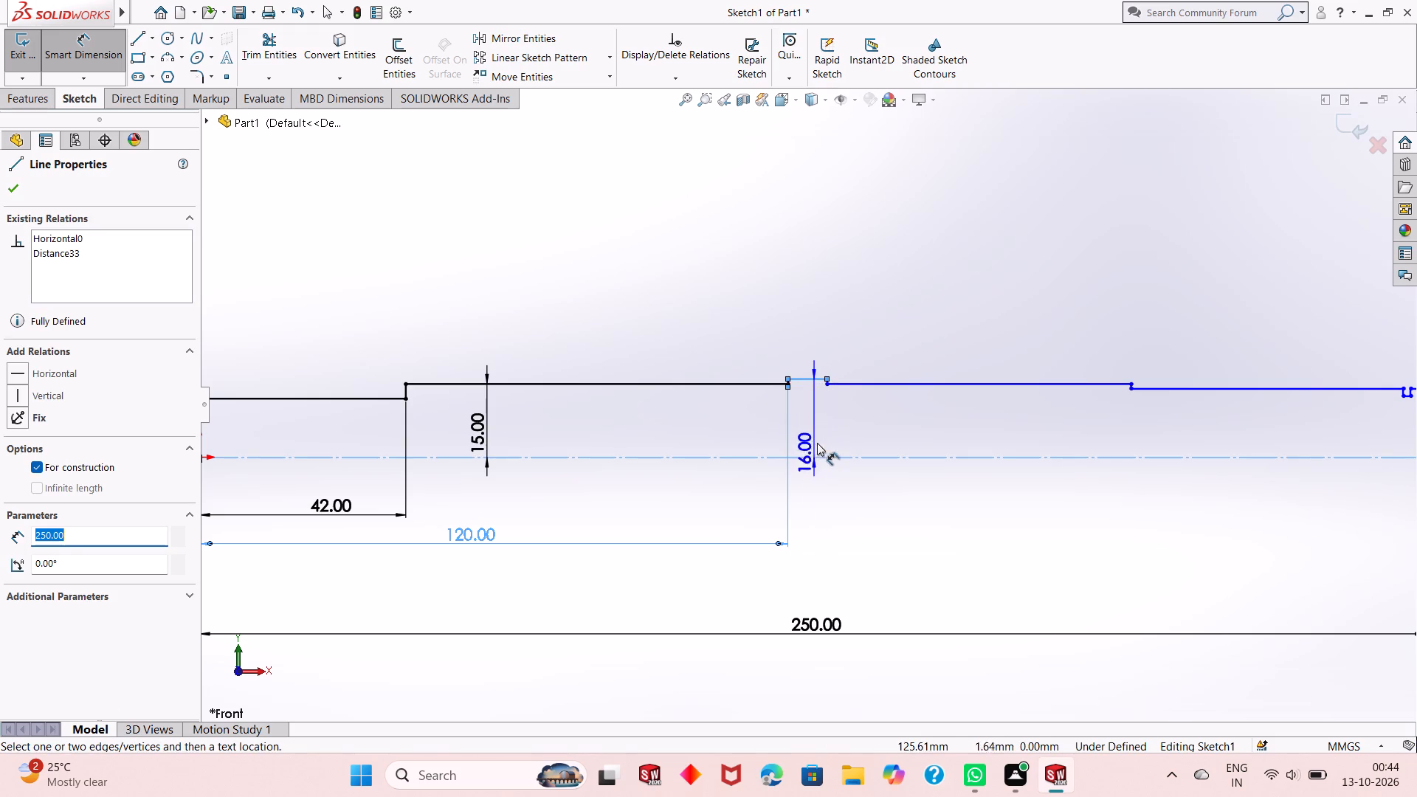
{"action": "left_click", "coordinate": [818, 430]}
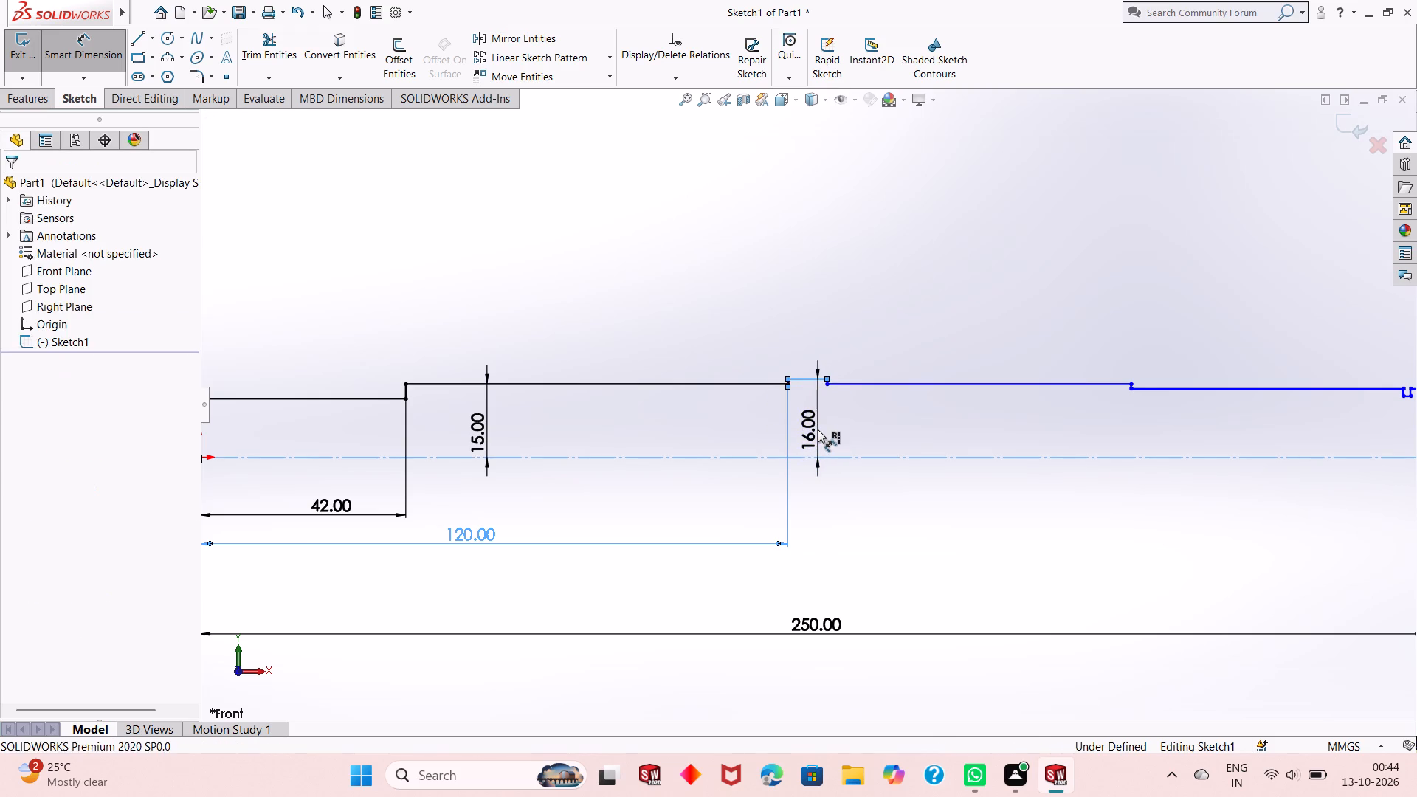
{"action": "left_click", "coordinate": [754, 405]}
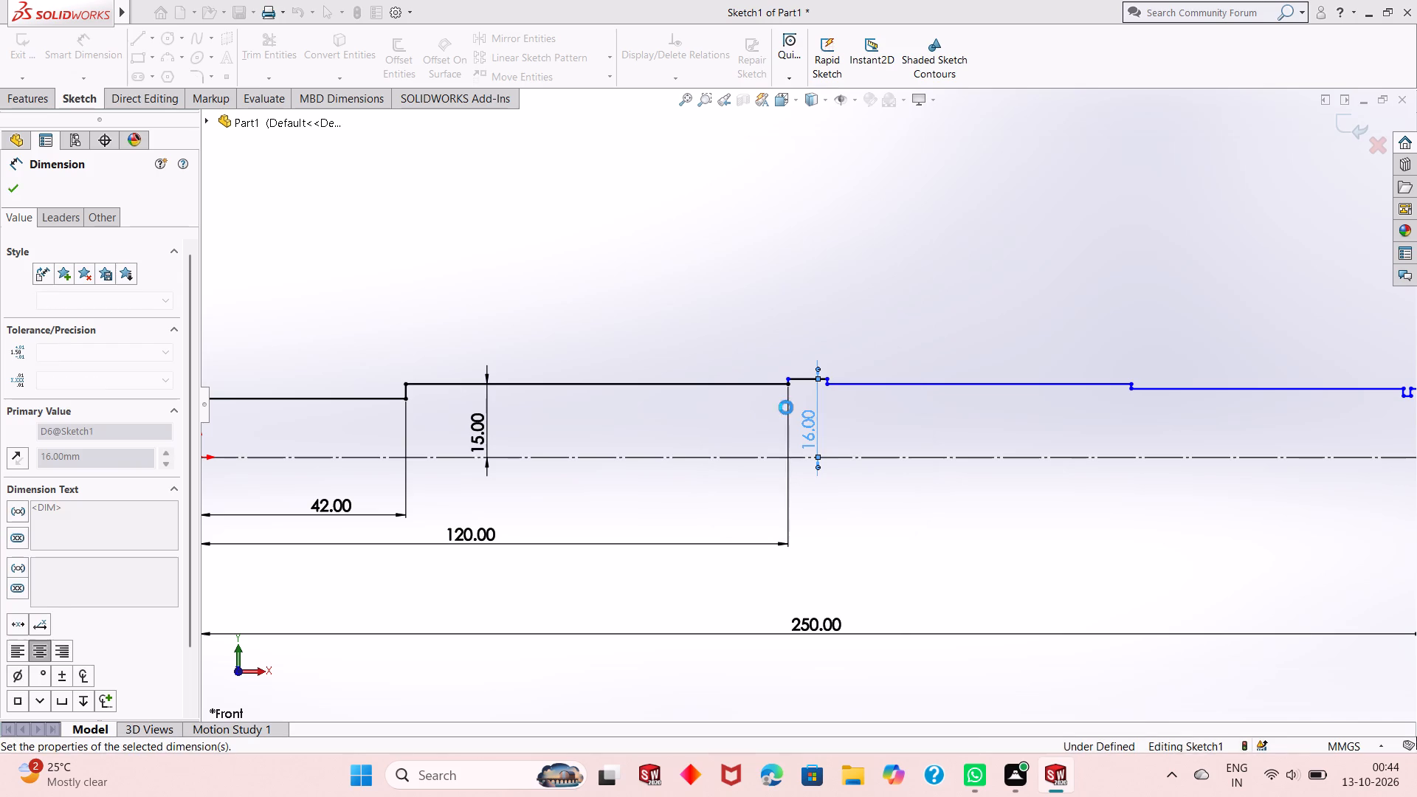
{"action": "scroll", "coordinate": [852, 475], "scroll_direction": "up", "scroll_amount": 1}
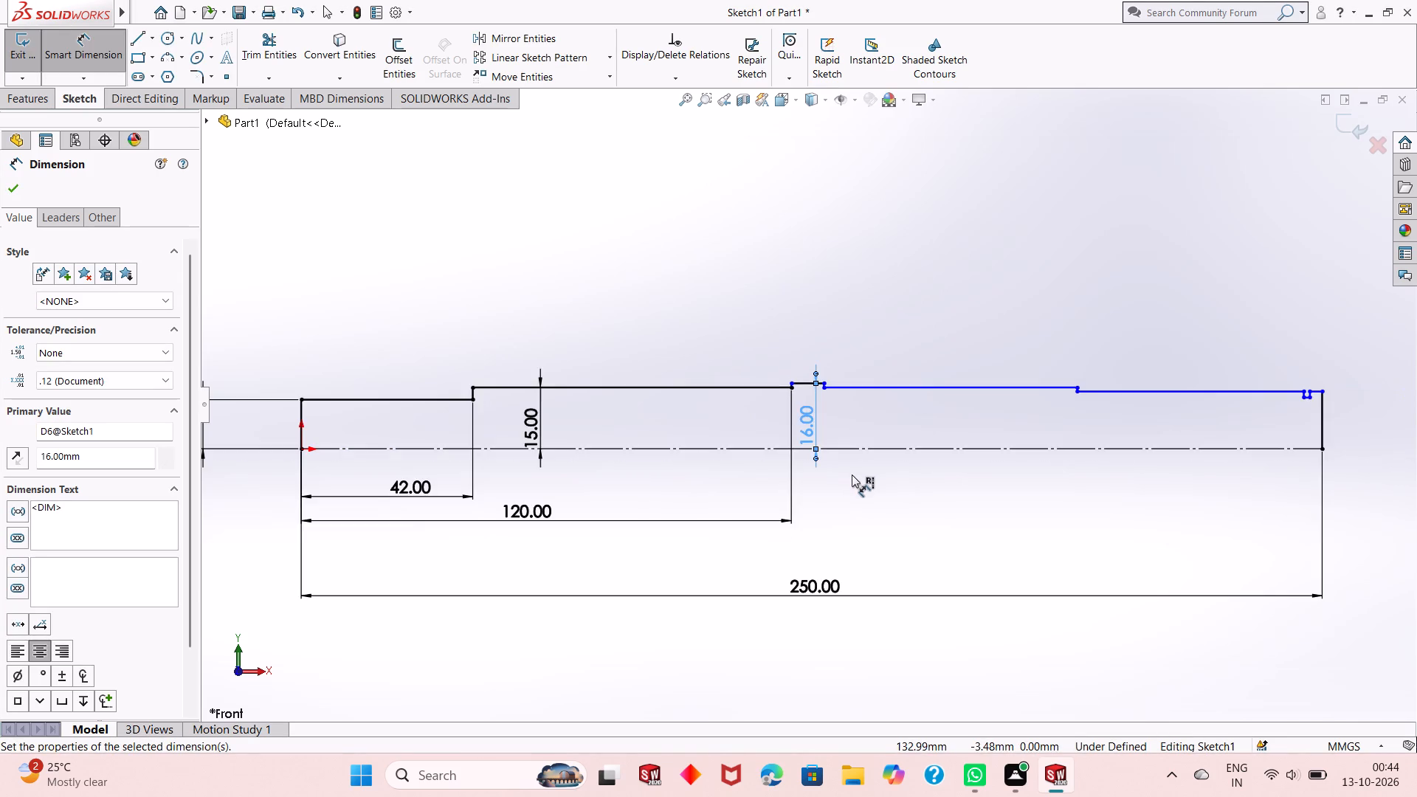
Dimension the horizontal distance from the origin to the far end of the small raised collar.
{"action": "scroll", "coordinate": [852, 476], "scroll_direction": "down", "scroll_amount": 1}
{"action": "scroll", "coordinate": [444, 532], "scroll_direction": "up", "scroll_amount": 2}
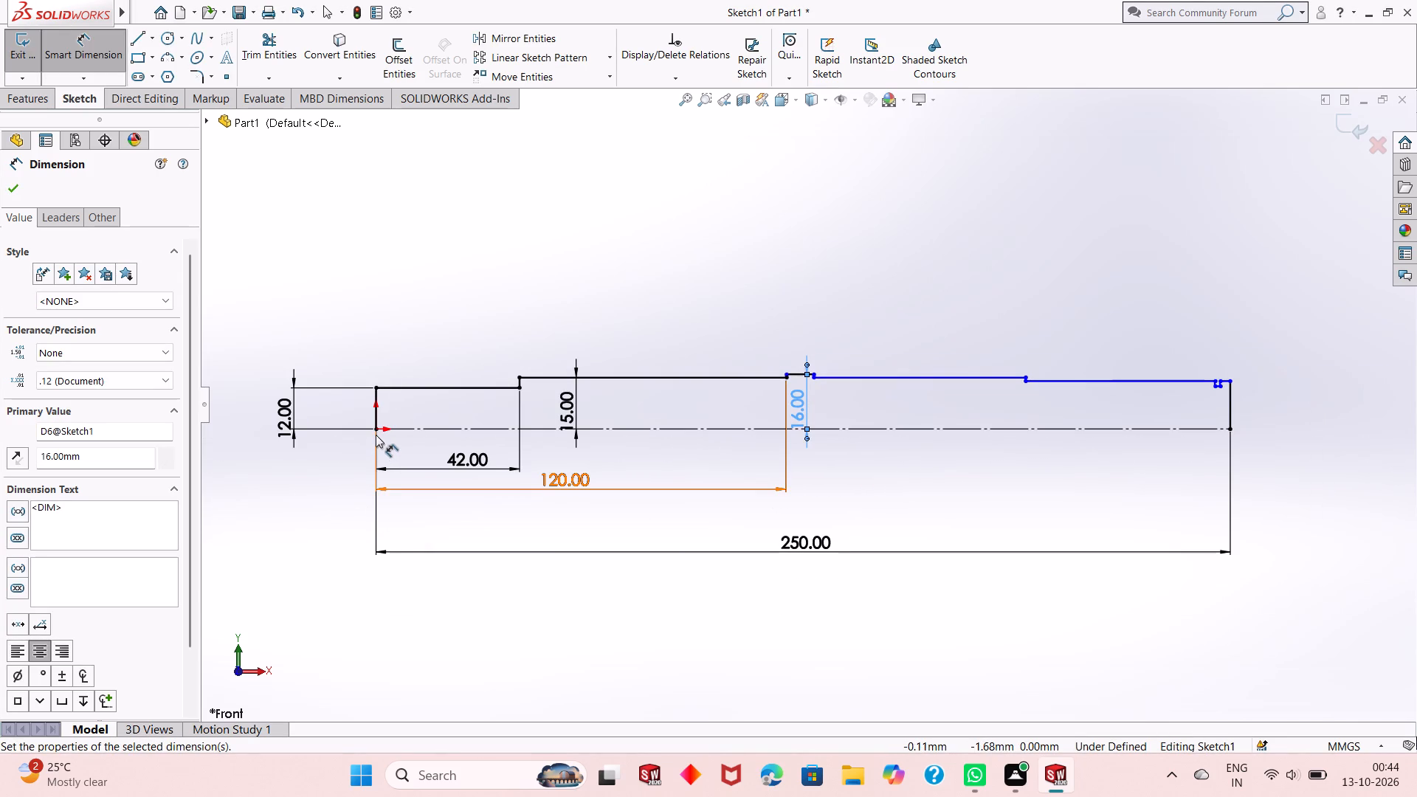
{"action": "left_click", "coordinate": [376, 429]}
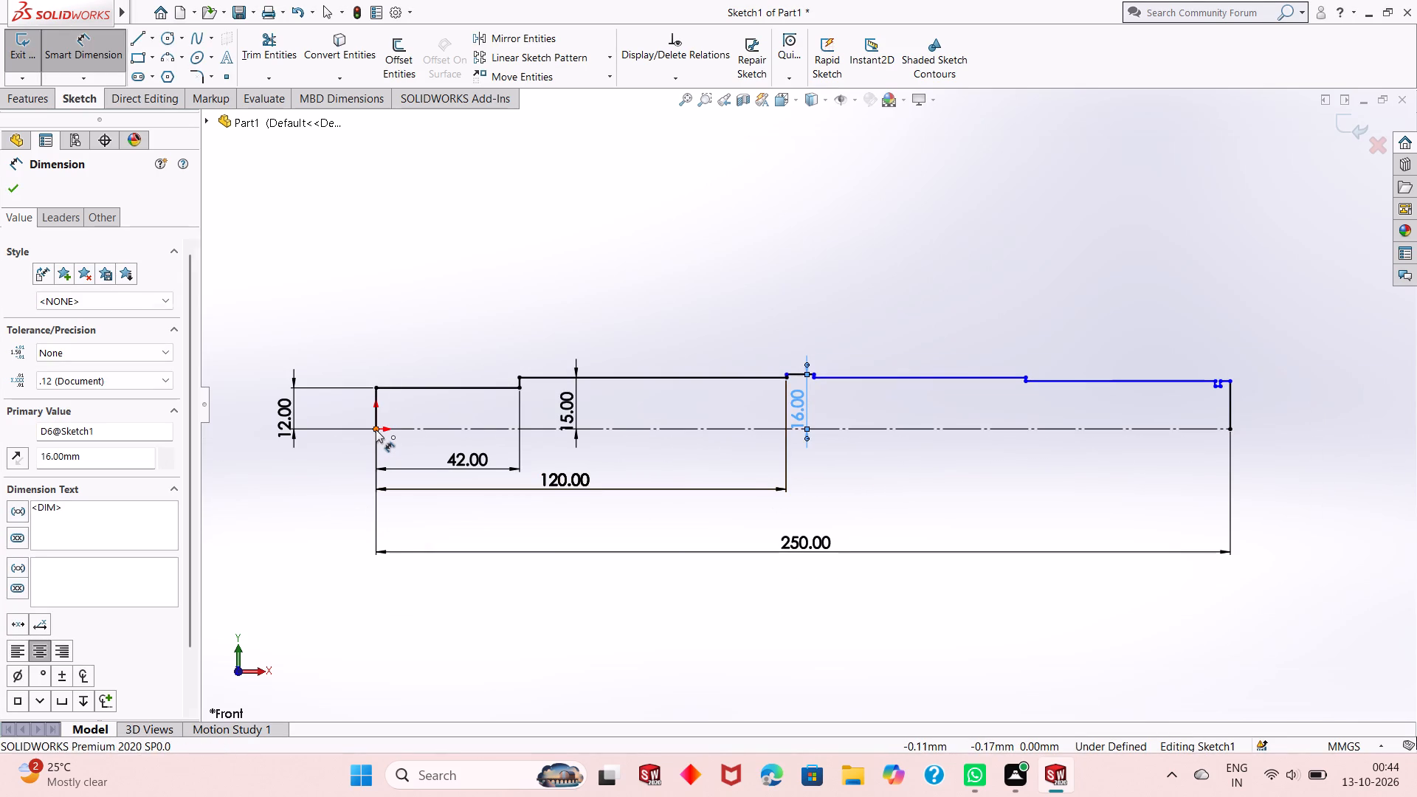
{"action": "scroll", "coordinate": [692, 405], "scroll_direction": "up", "scroll_amount": 2}
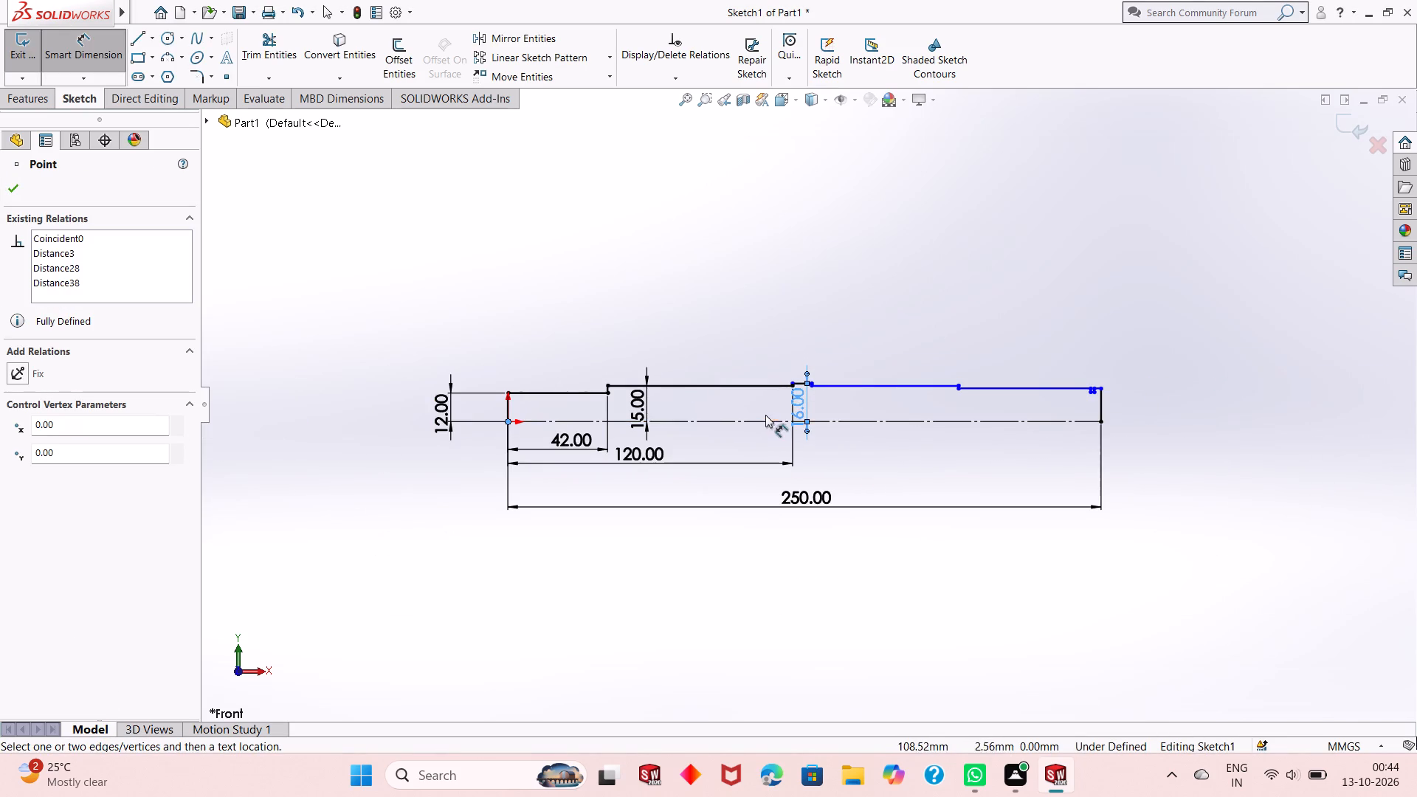
{"action": "scroll", "coordinate": [821, 407], "scroll_direction": "down", "scroll_amount": 10}
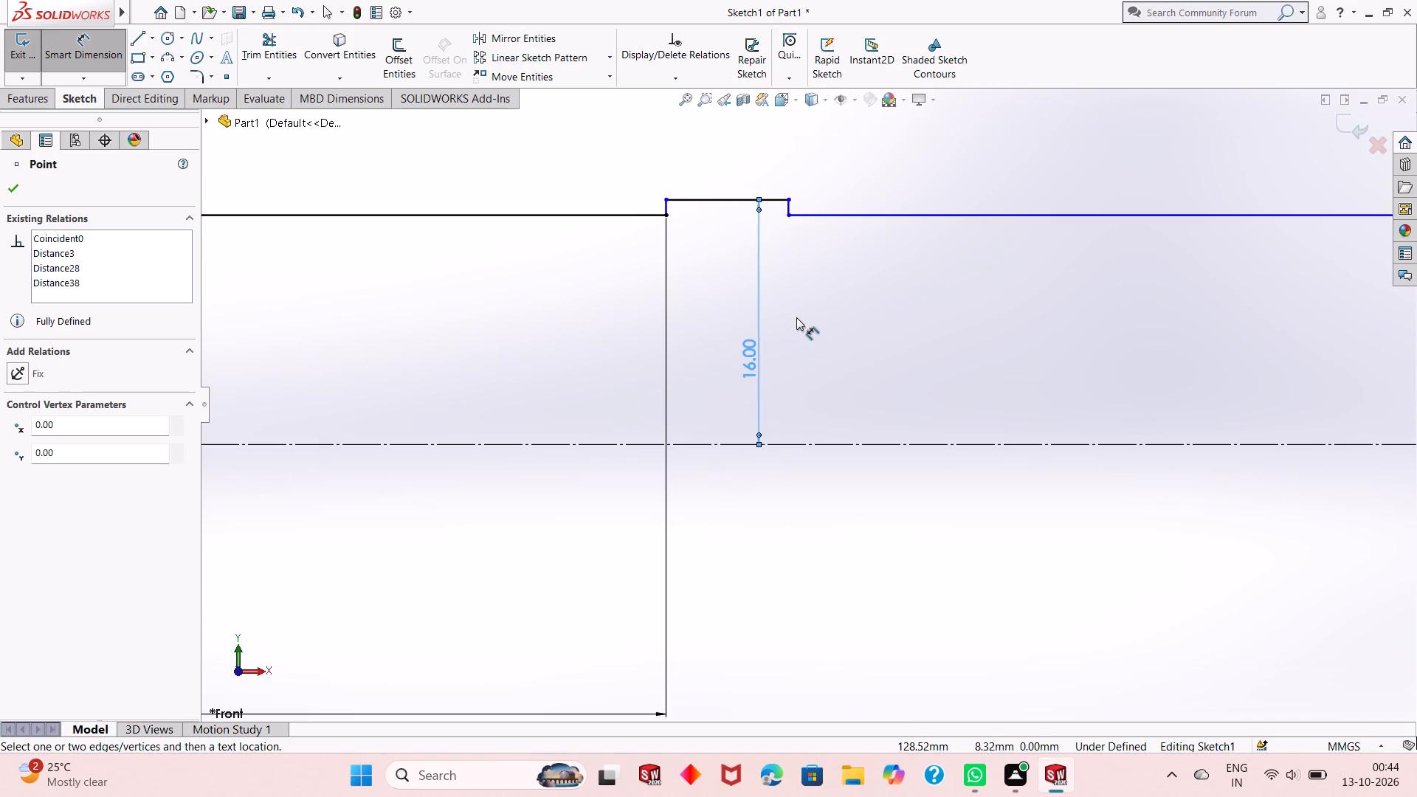
{"action": "left_click", "coordinate": [787, 214]}
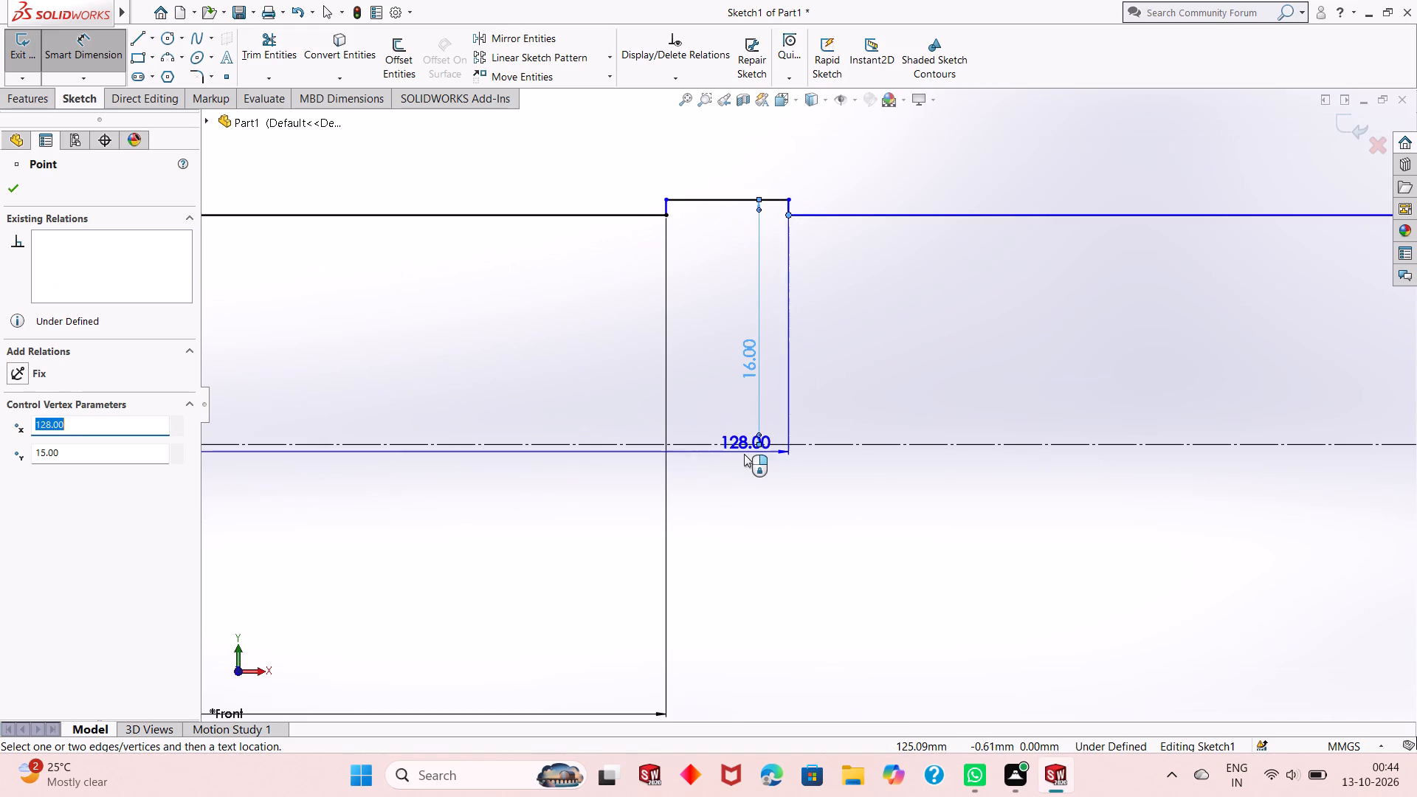
{"action": "scroll", "coordinate": [744, 455], "scroll_direction": "down", "scroll_amount": 2}
{"action": "scroll", "coordinate": [744, 455], "scroll_direction": "up", "scroll_amount": 8}
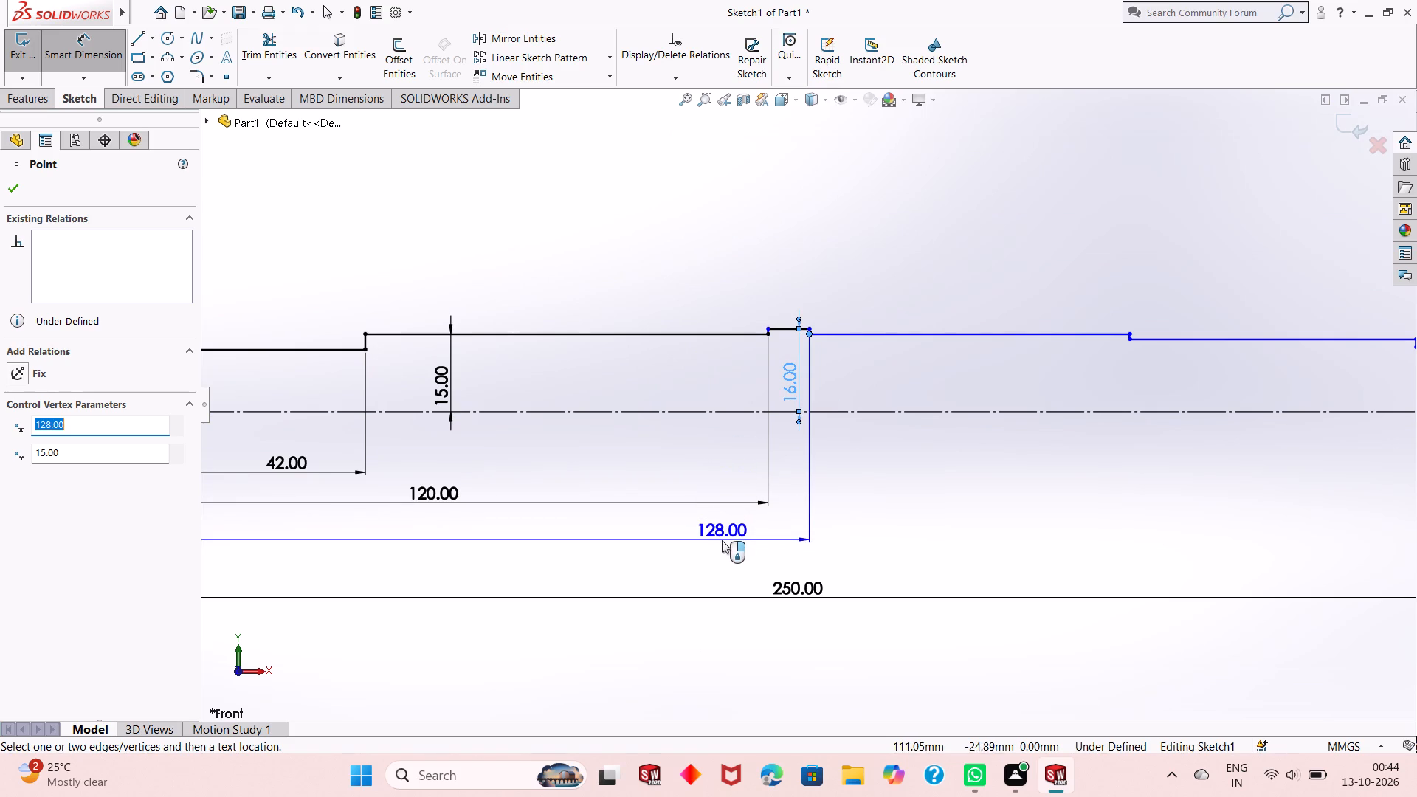
{"action": "left_click", "coordinate": [652, 534]}
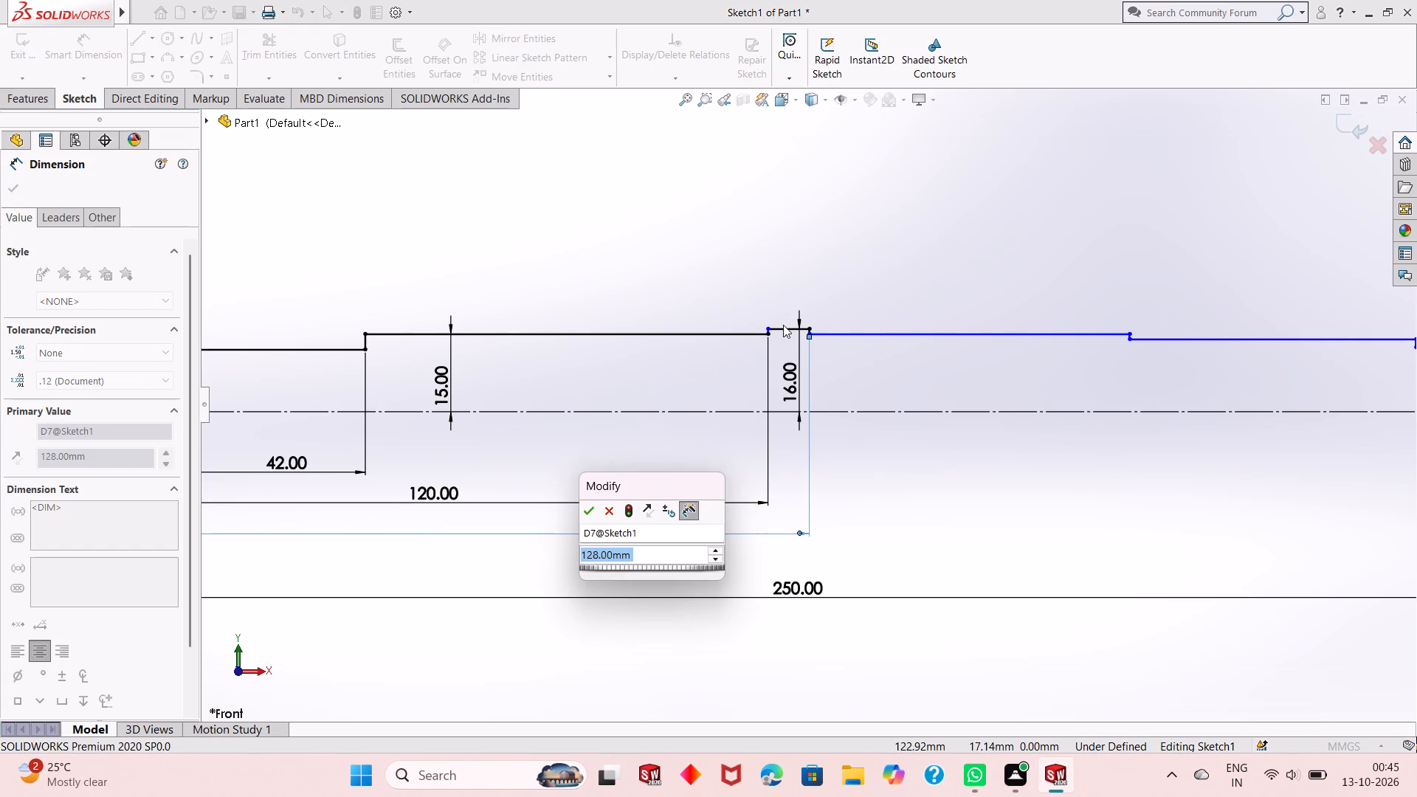
{"action": "scroll", "coordinate": [782, 338], "scroll_direction": "up", "scroll_amount": 2}
{"action": "scroll", "coordinate": [779, 381], "scroll_direction": "down", "scroll_amount": 2}
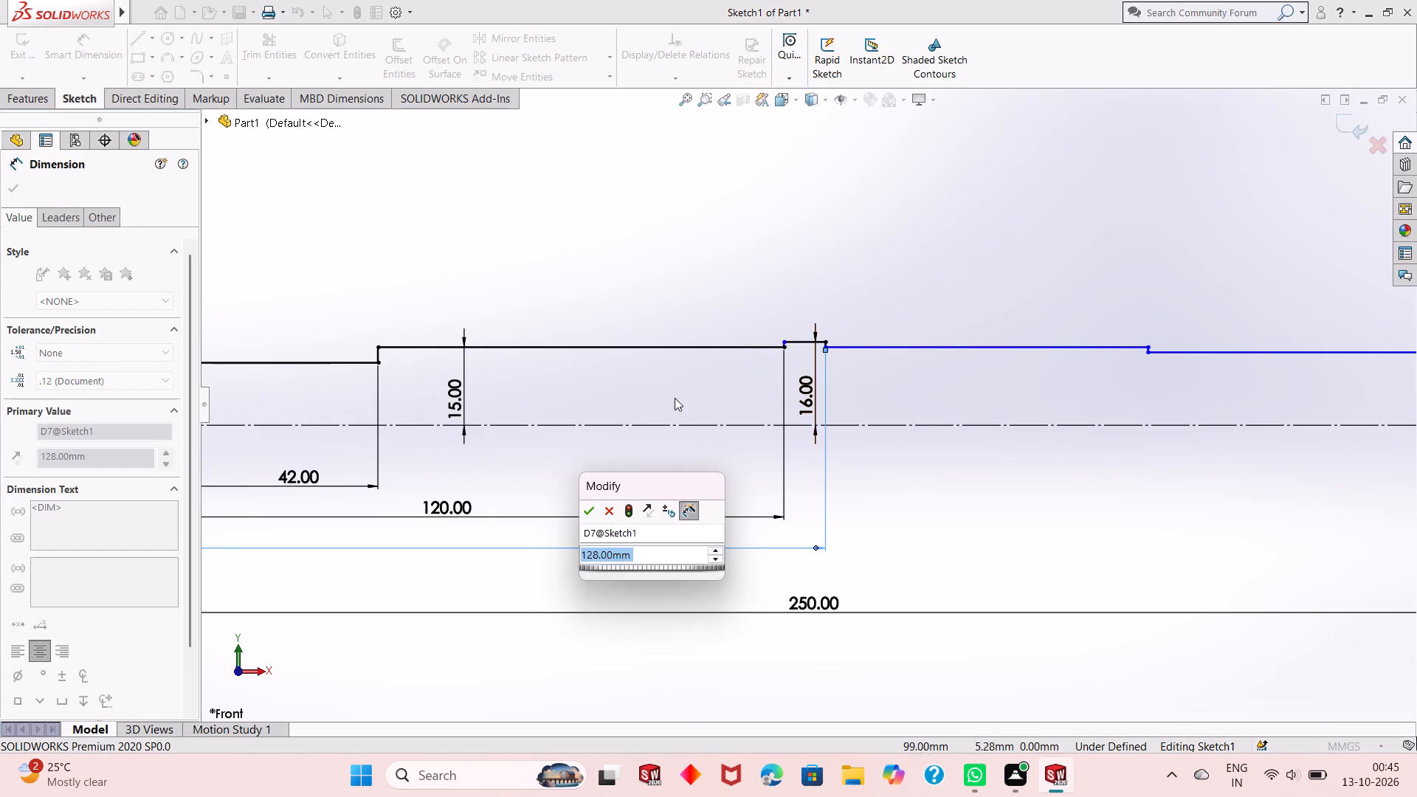
{"action": "scroll", "coordinate": [794, 392], "scroll_direction": "down", "scroll_amount": 5}
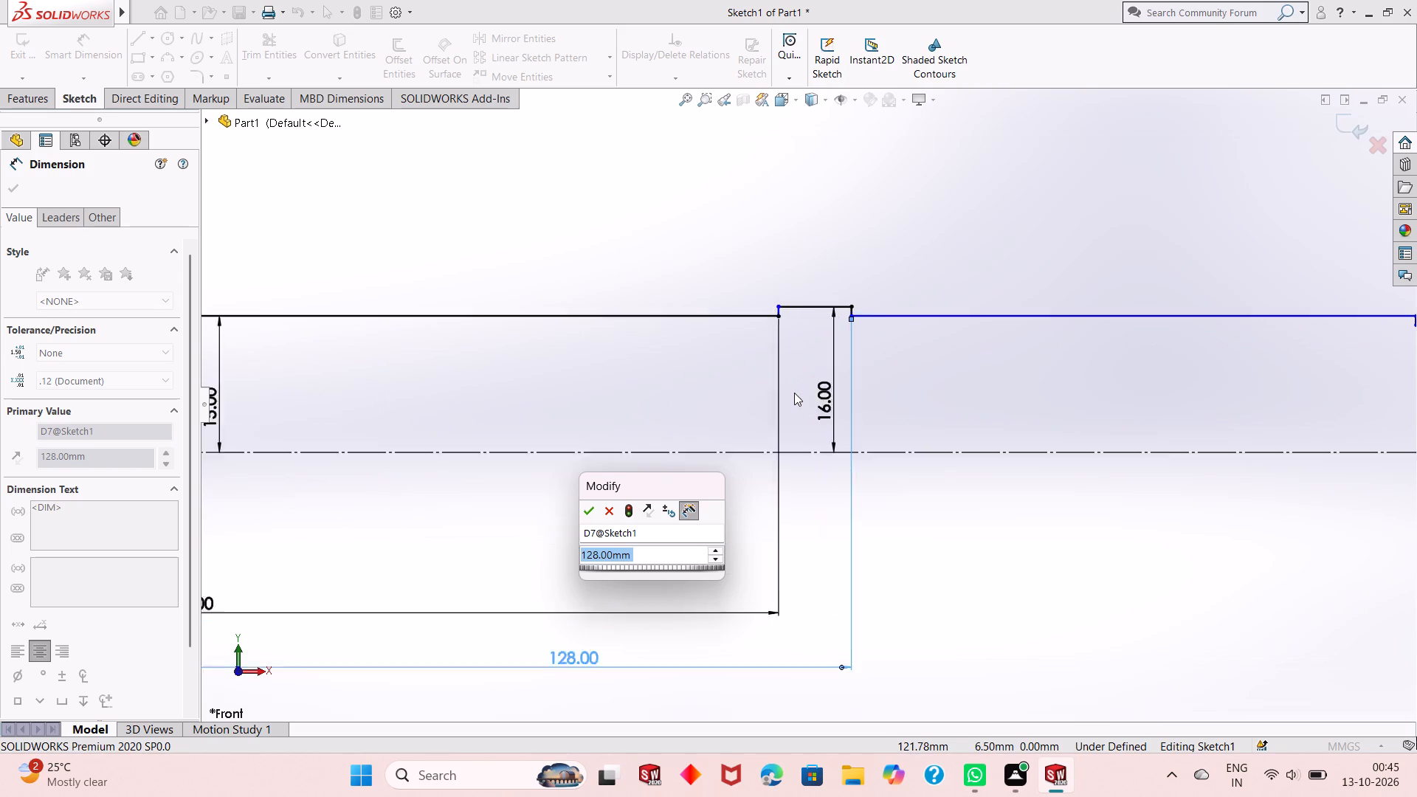
{"action": "scroll", "coordinate": [794, 393], "scroll_direction": "down", "scroll_amount": 2}
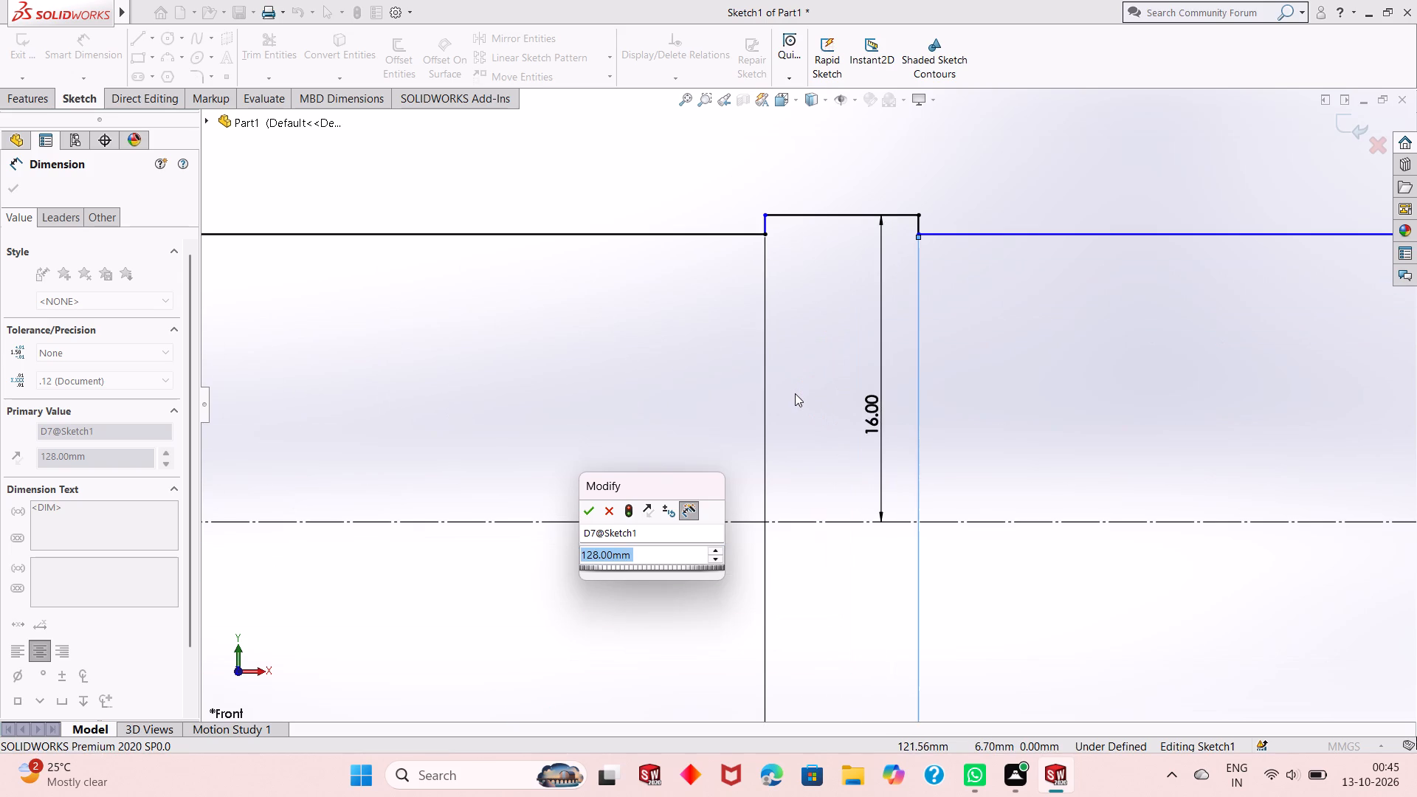
{"action": "scroll", "coordinate": [795, 395], "scroll_direction": "up", "scroll_amount": 4}
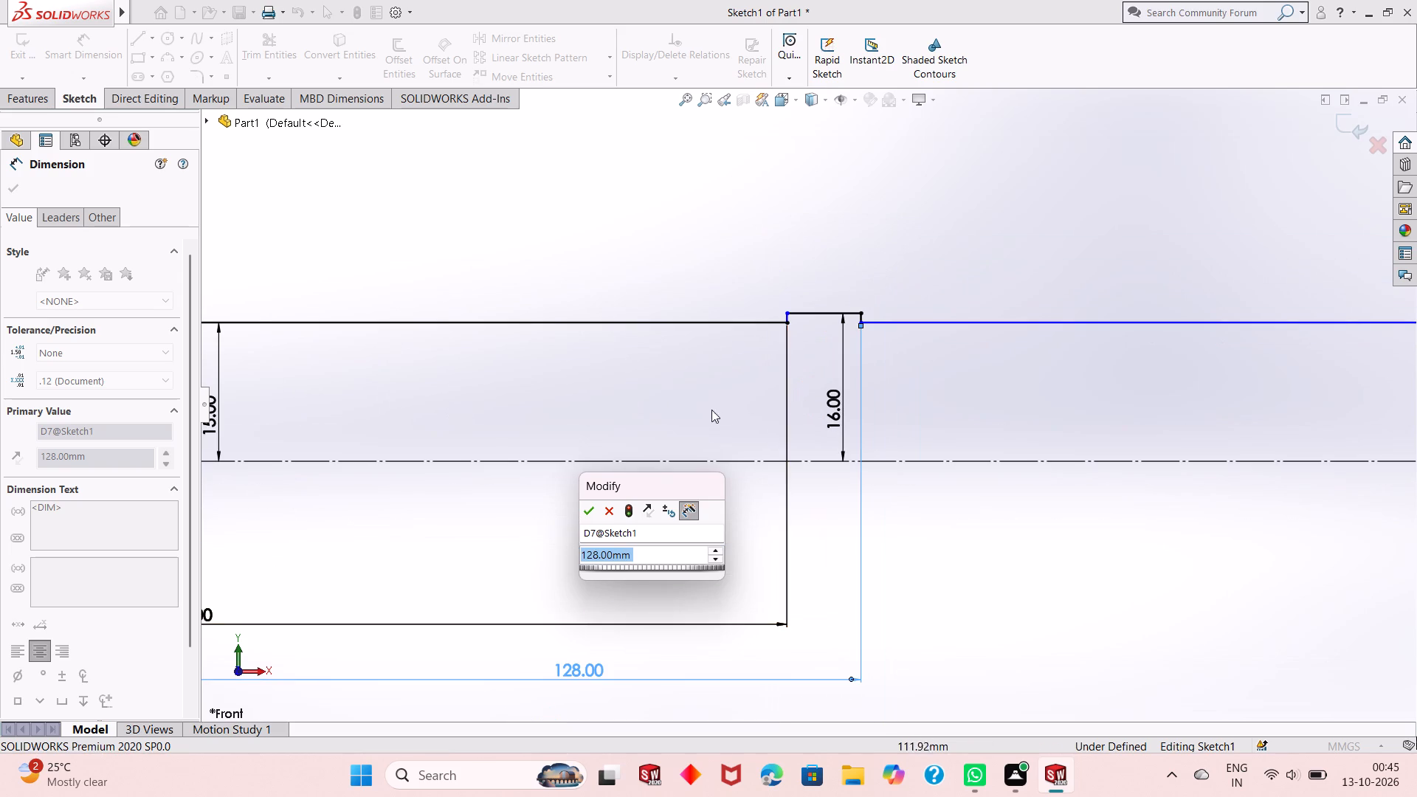
{"action": "left_click", "coordinate": [588, 520]}
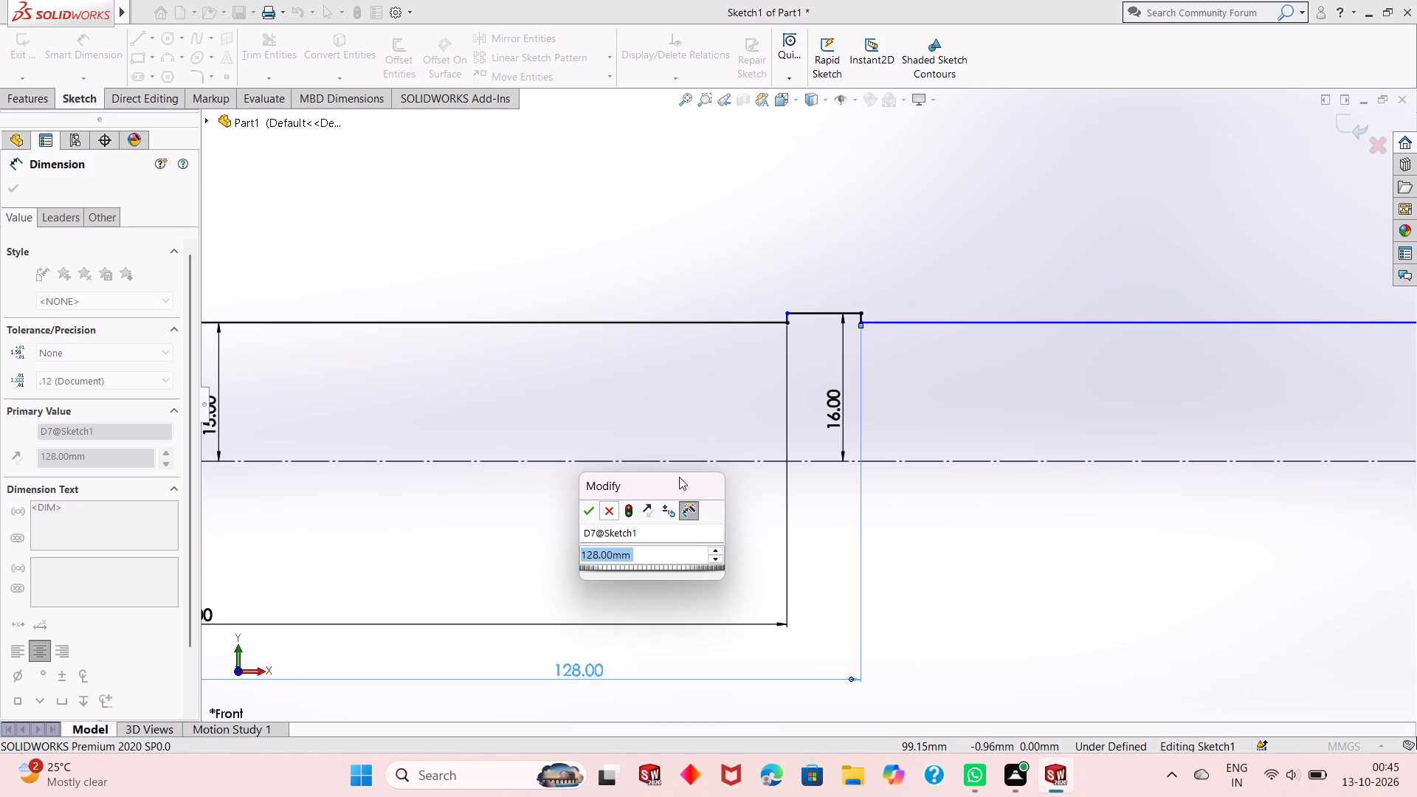
{"action": "left_click", "coordinate": [596, 512]}
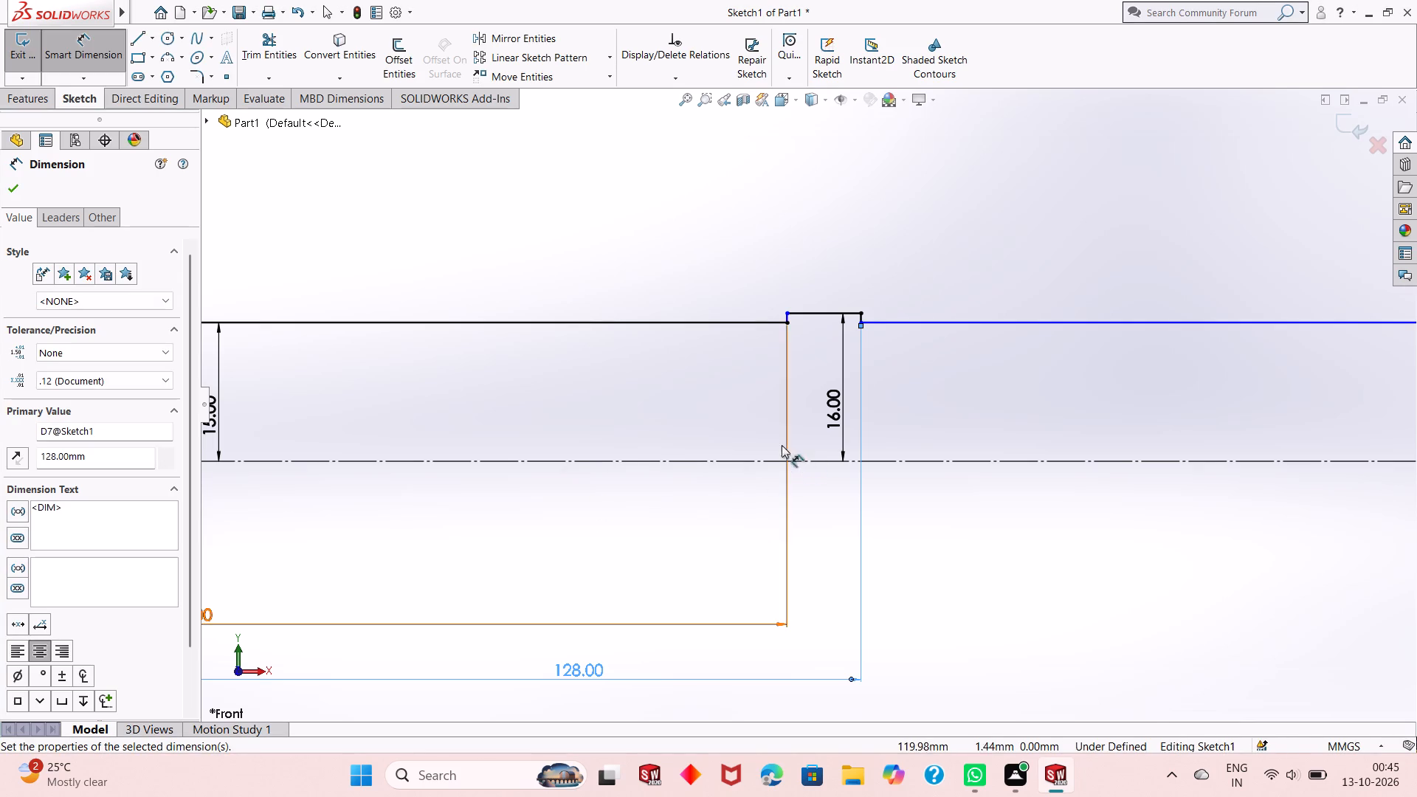
Dimension the height above the centerline of the horizontal profile line just after the raised collar.
{"action": "scroll", "coordinate": [779, 443], "scroll_direction": "up", "scroll_amount": 4}
{"action": "scroll", "coordinate": [1052, 401], "scroll_direction": "down", "scroll_amount": 2}
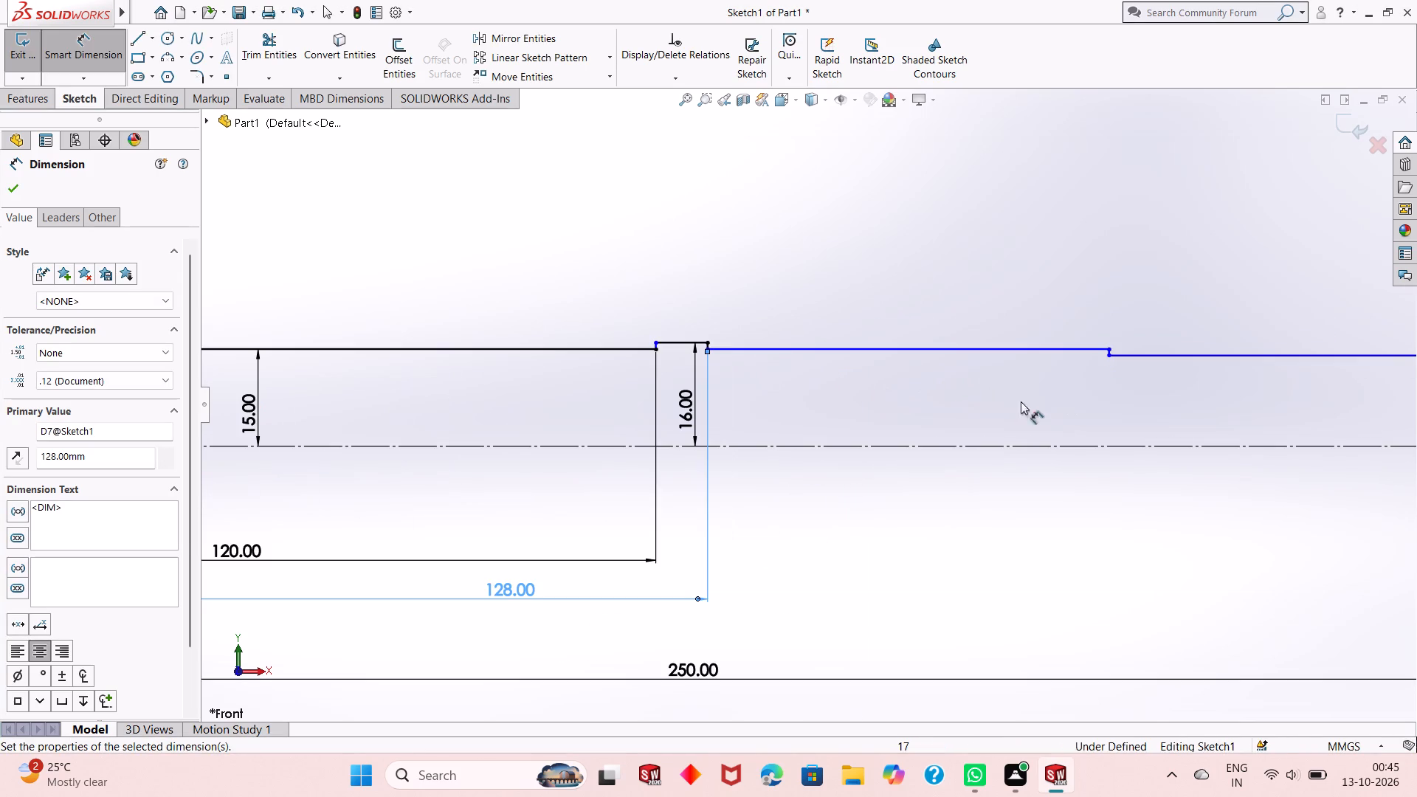
{"action": "scroll", "coordinate": [918, 432], "scroll_direction": "down", "scroll_amount": 1}
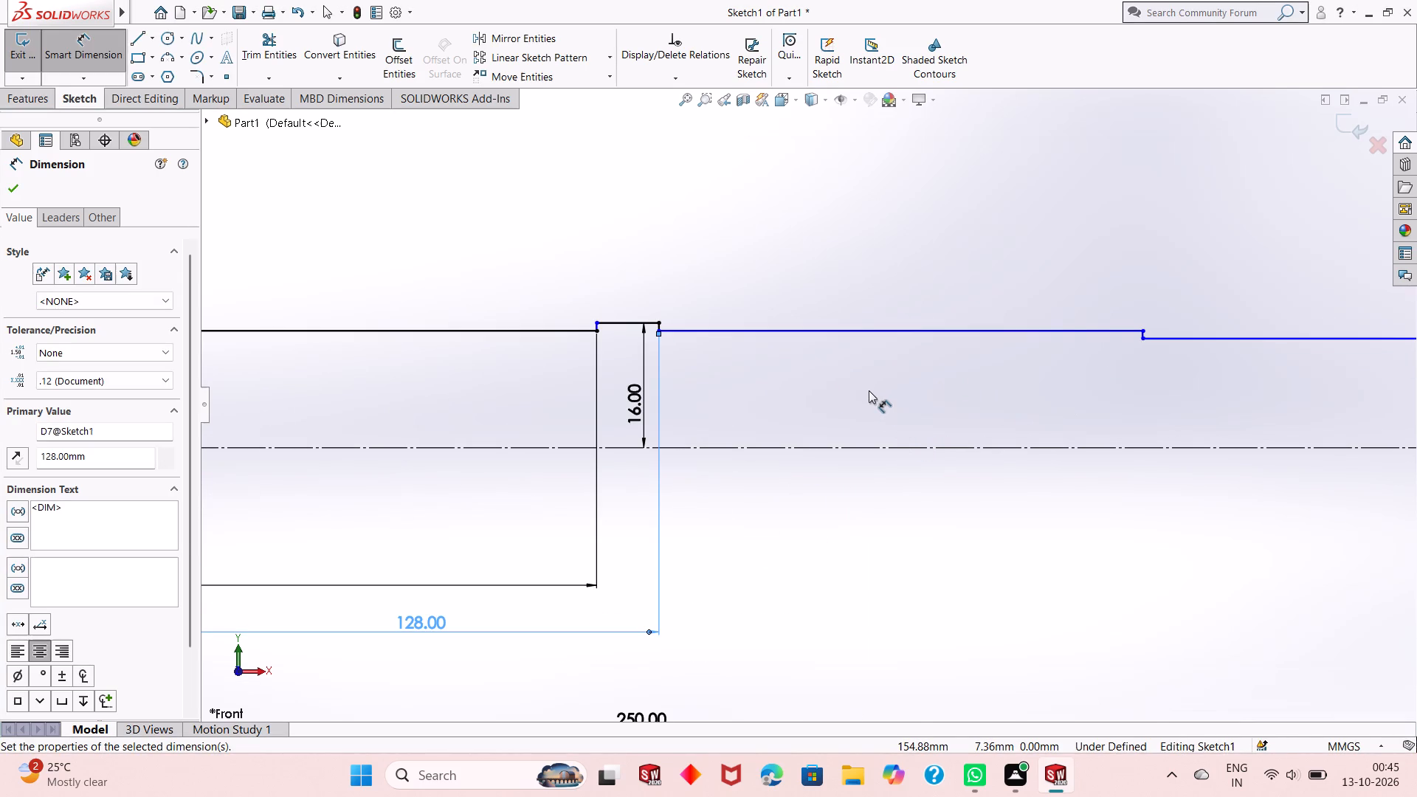
{"action": "left_click", "coordinate": [781, 331]}
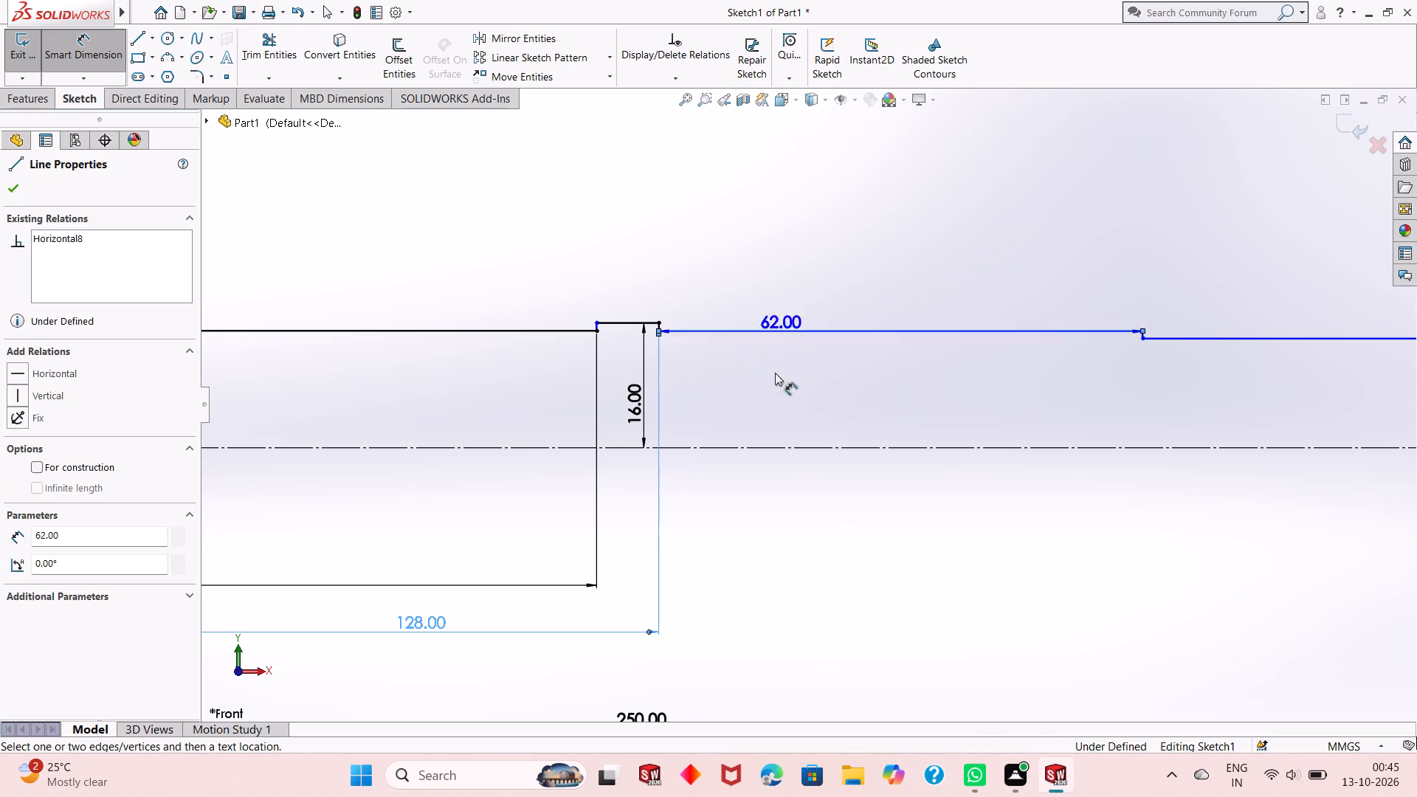
{"action": "left_click", "coordinate": [779, 452]}
{"action": "left_click", "coordinate": [825, 407]}
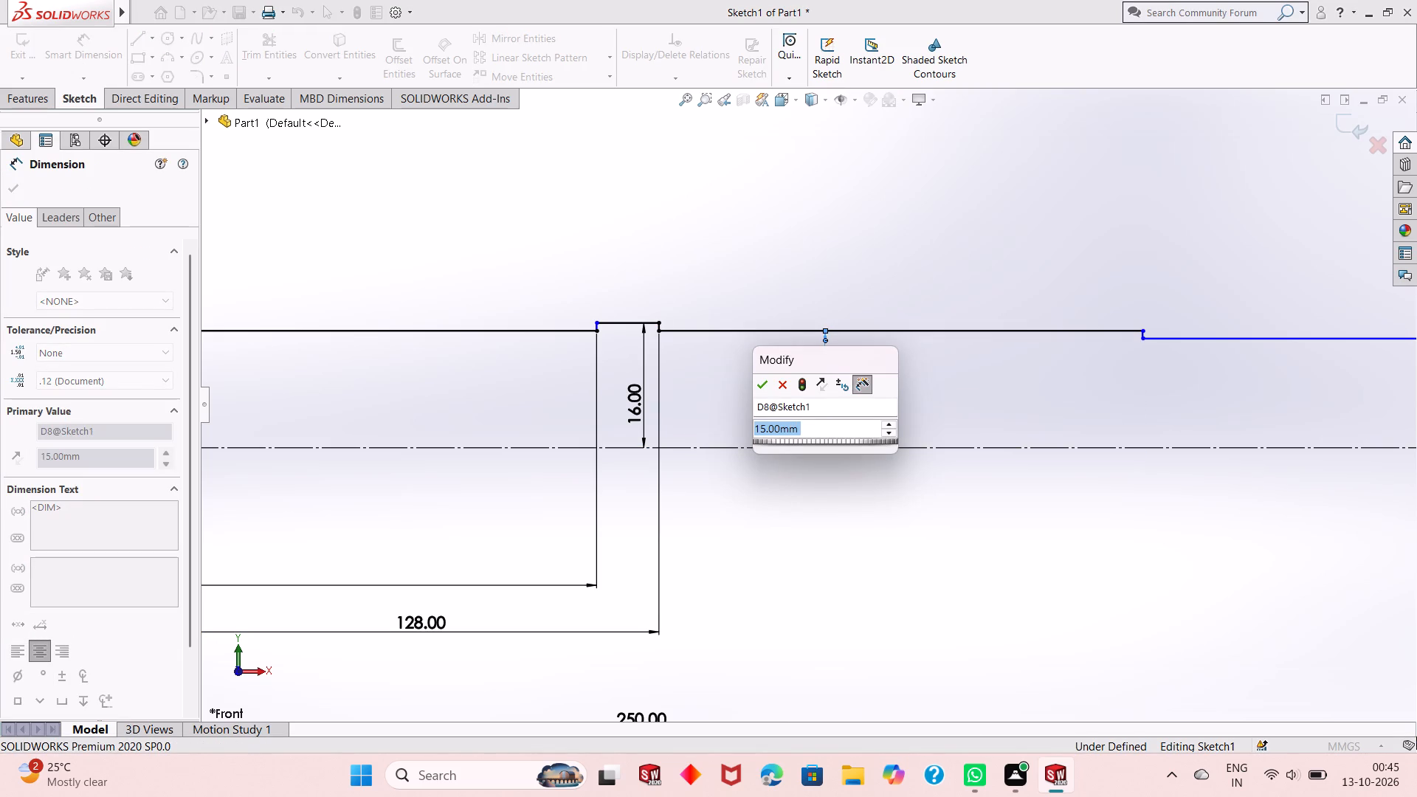
{"action": "left_click", "coordinate": [762, 389]}
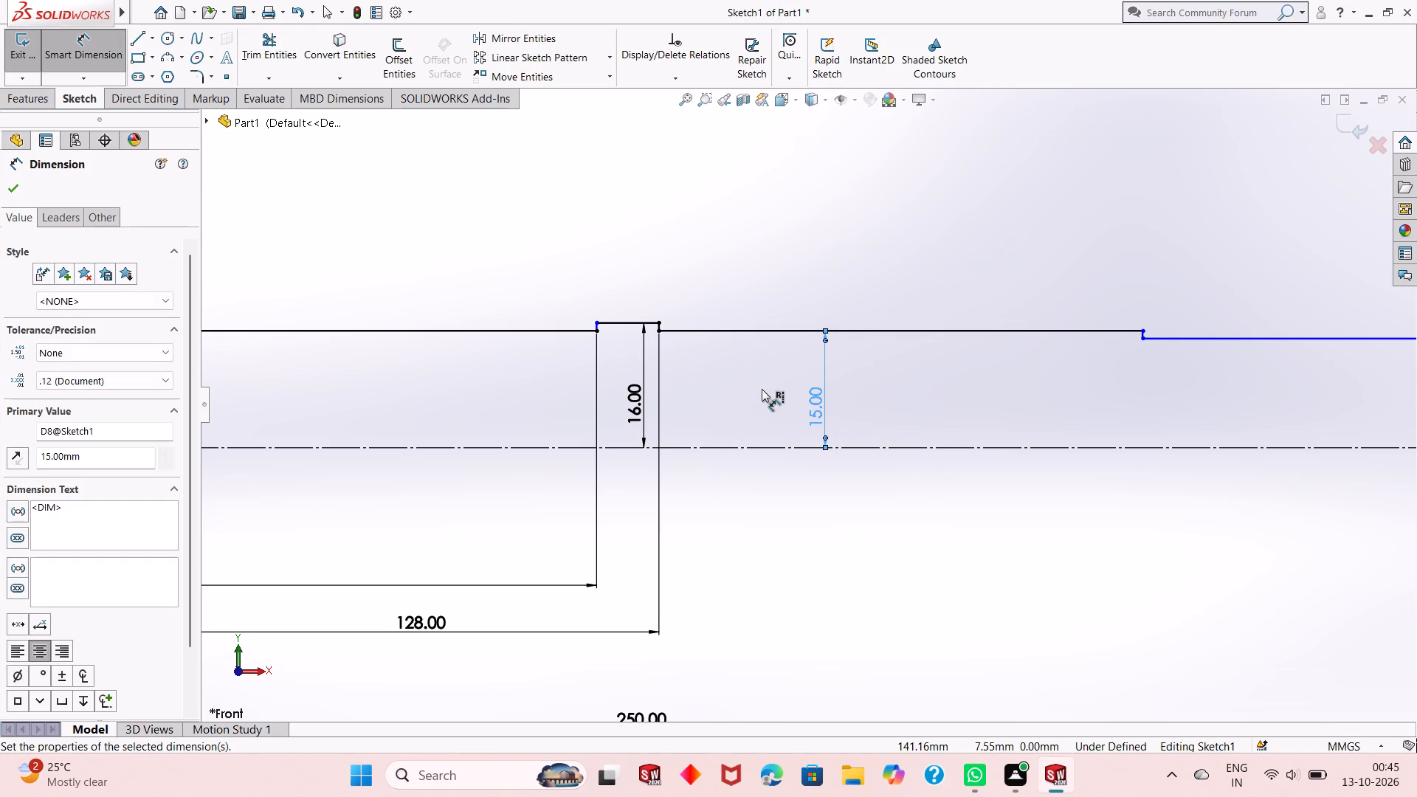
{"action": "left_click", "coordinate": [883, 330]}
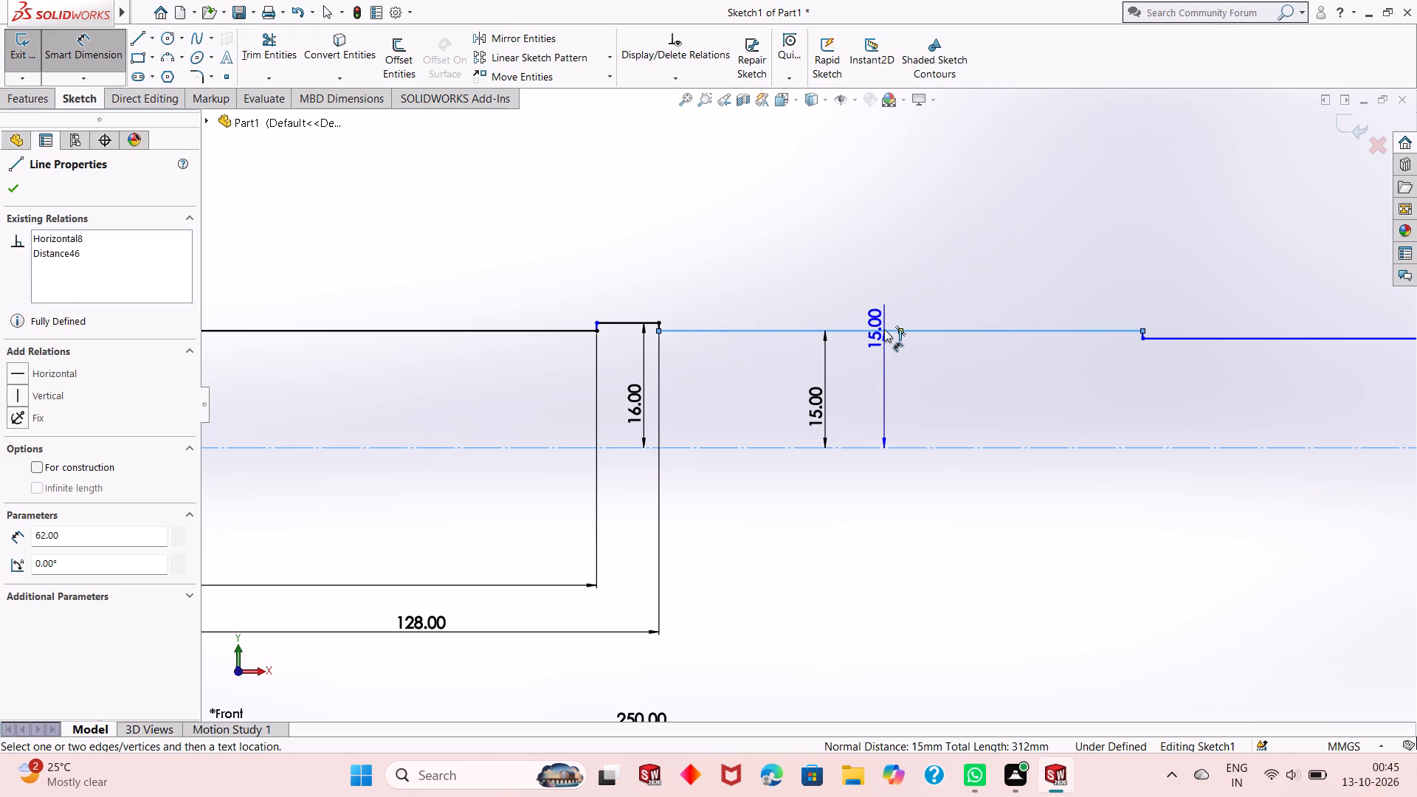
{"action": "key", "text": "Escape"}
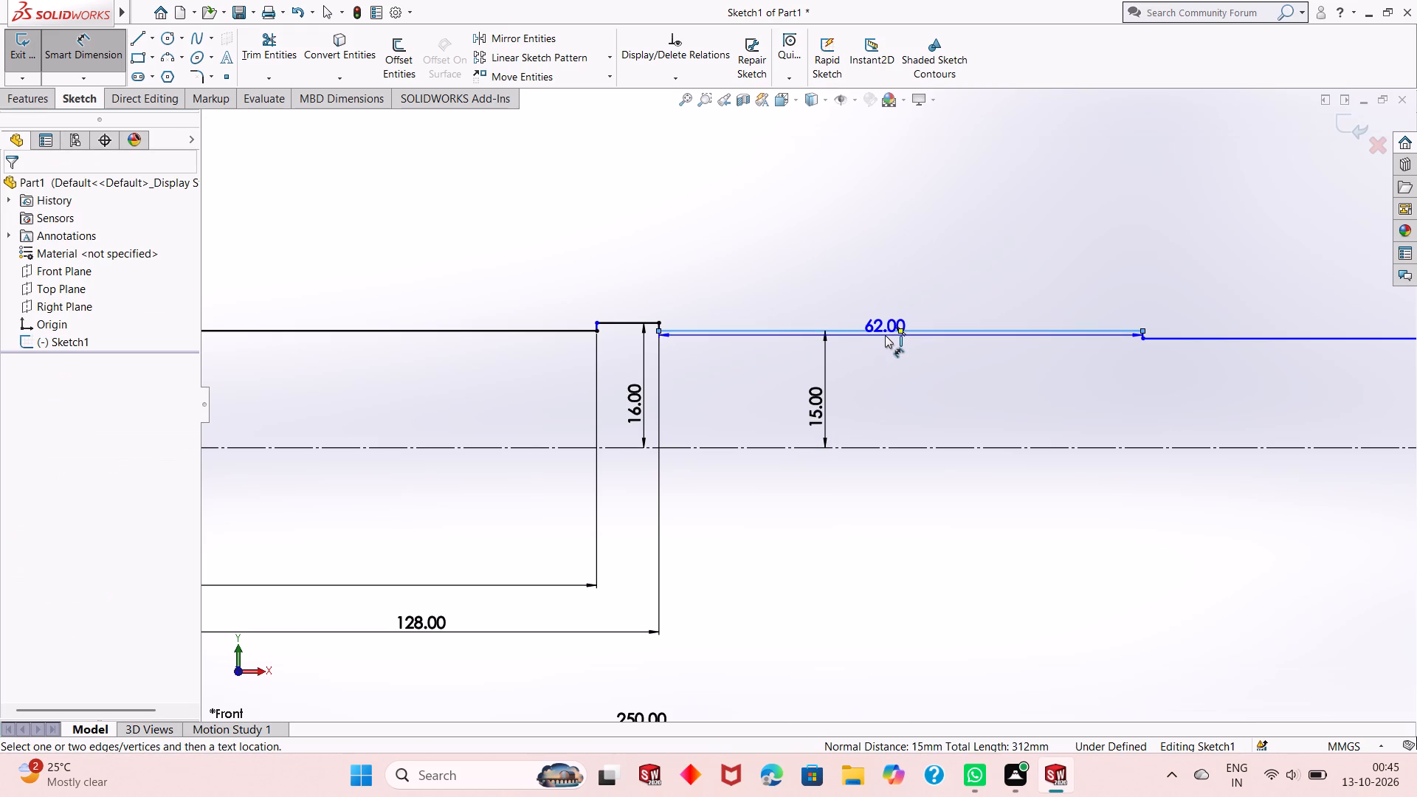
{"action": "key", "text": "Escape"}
Dimension the horizontal distance from the origin to the small step down between the collar and the end groove.
{"action": "scroll", "coordinate": [885, 335], "scroll_direction": "down", "scroll_amount": 2}
{"action": "scroll", "coordinate": [885, 335], "scroll_direction": "up", "scroll_amount": 6}
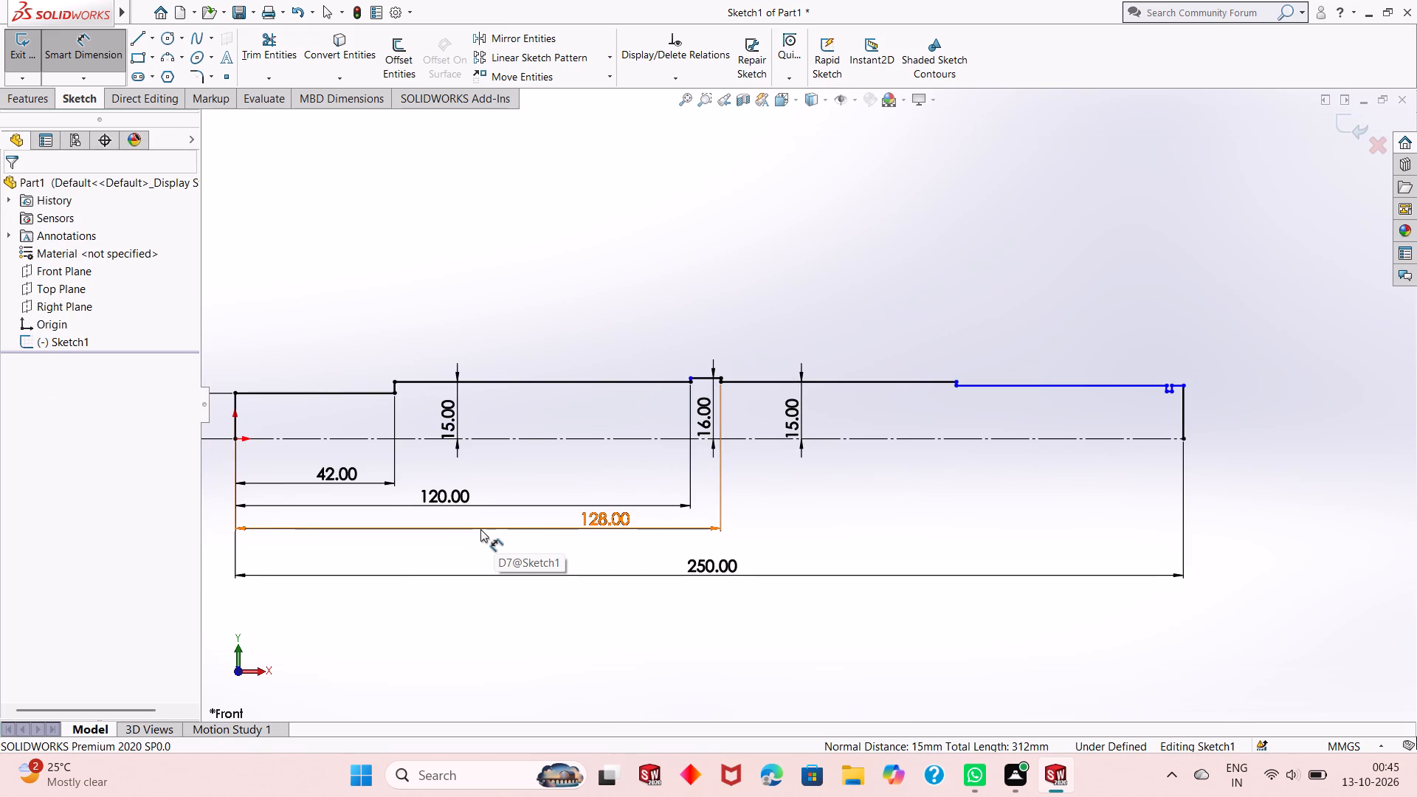
{"action": "scroll", "coordinate": [480, 529], "scroll_direction": "up", "scroll_amount": 1}
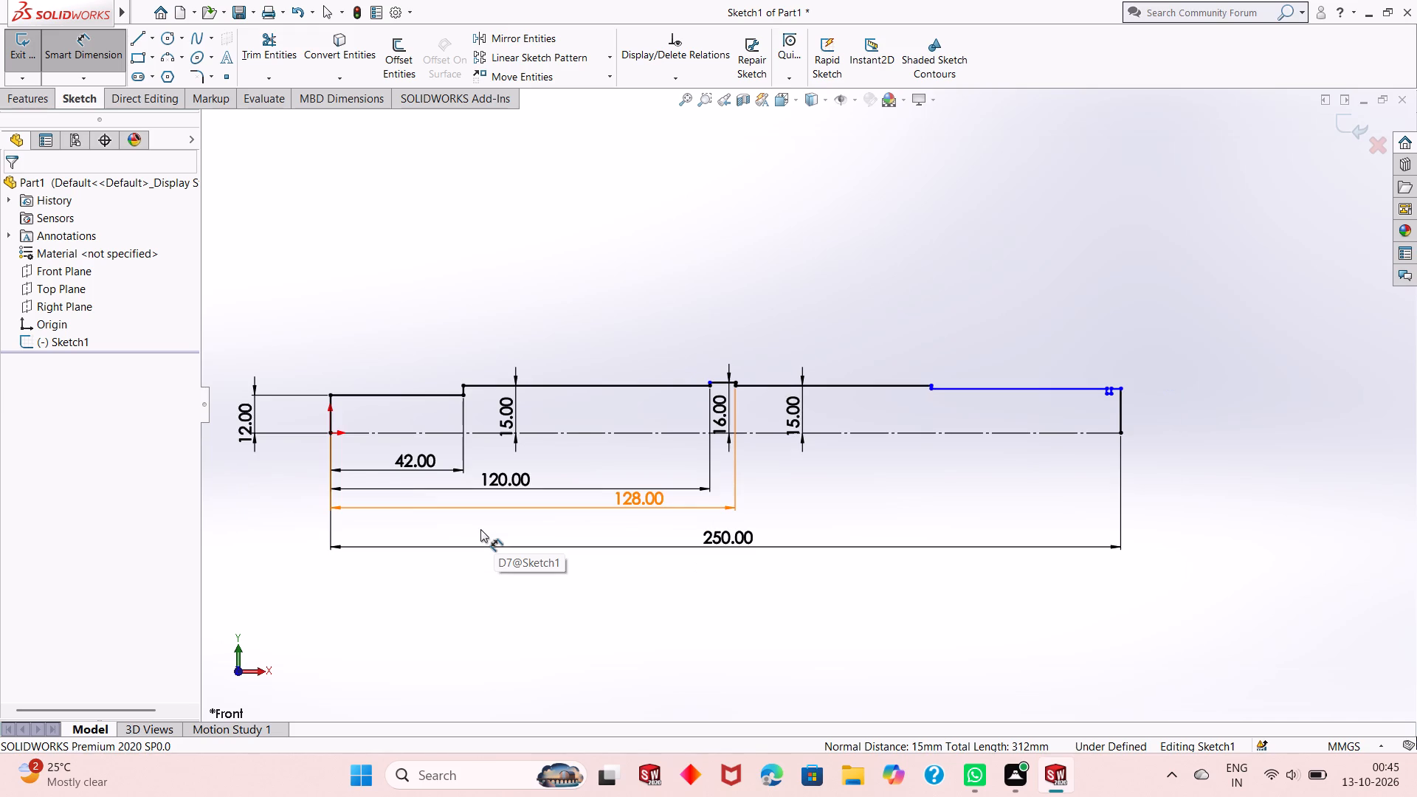
{"action": "left_click", "coordinate": [333, 432]}
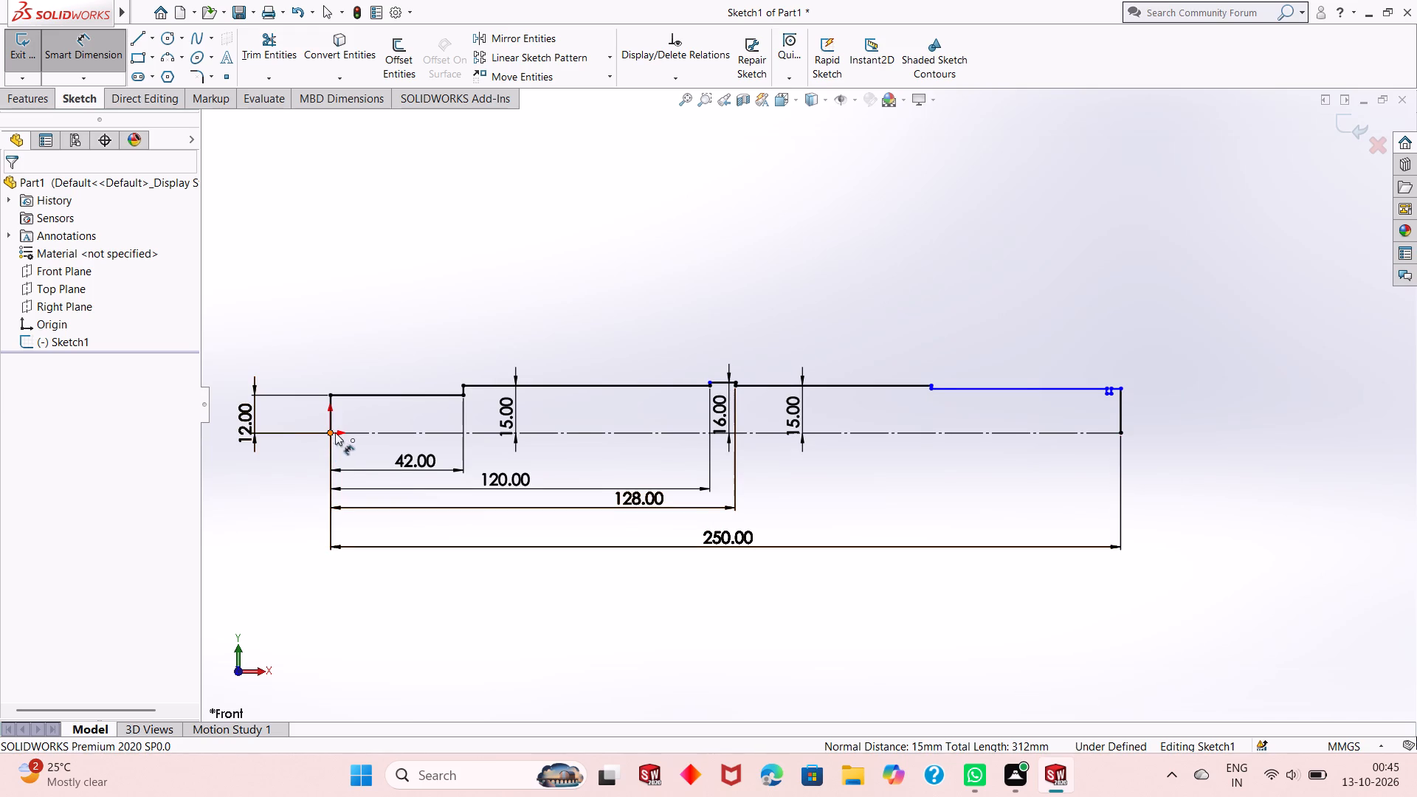
{"action": "left_click", "coordinate": [928, 391]}
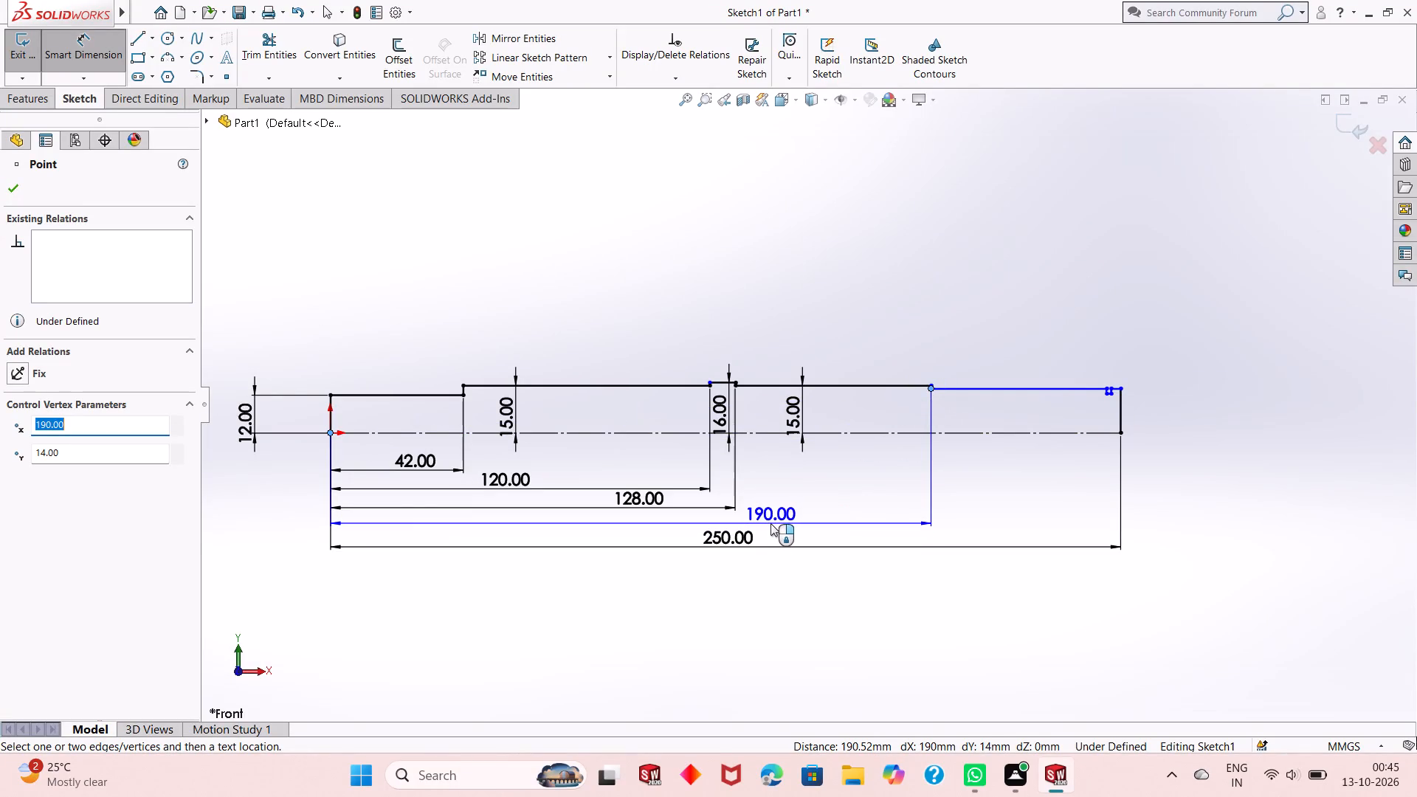
{"action": "left_click", "coordinate": [765, 517]}
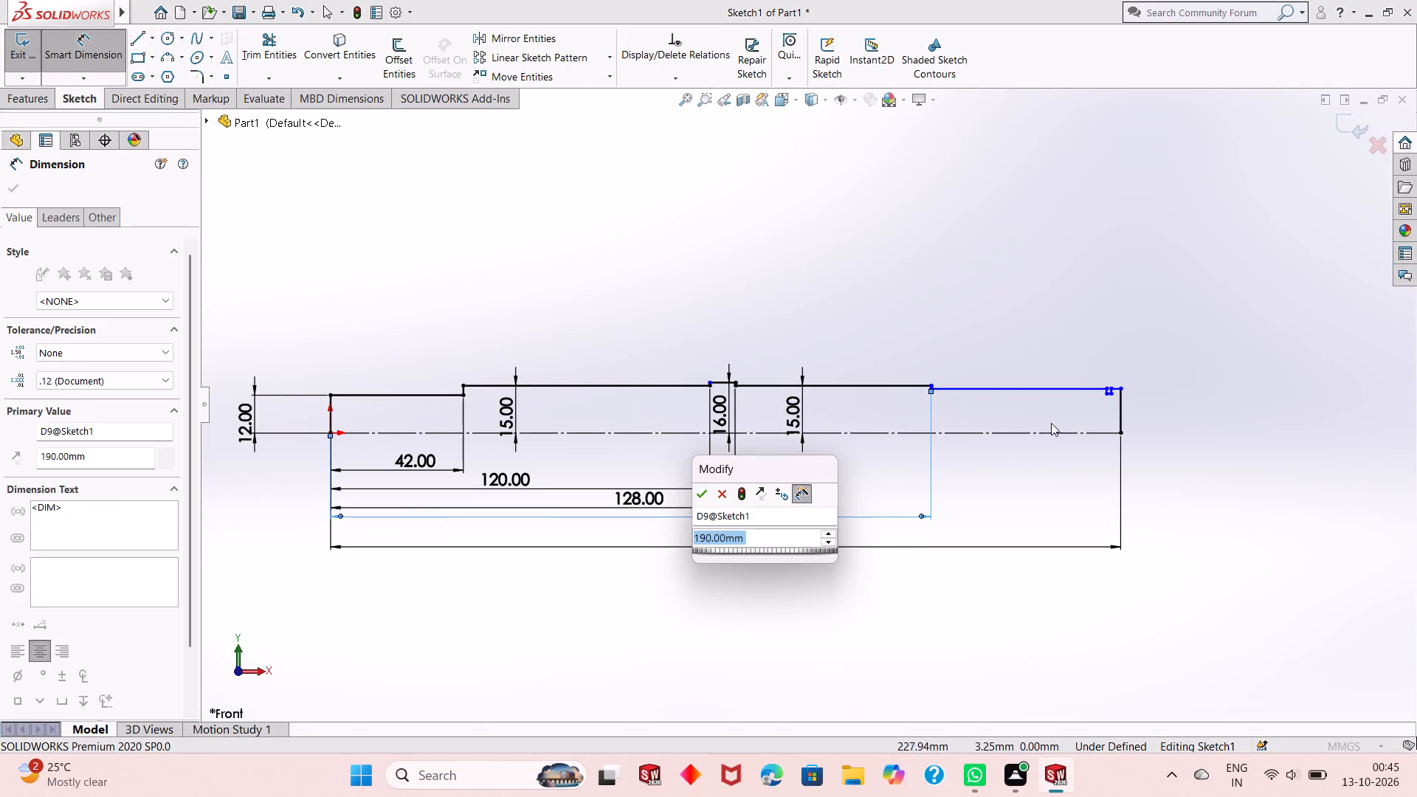
{"action": "scroll", "coordinate": [1106, 432], "scroll_direction": "down", "scroll_amount": 1}
{"action": "scroll", "coordinate": [1010, 428], "scroll_direction": "down", "scroll_amount": 2}
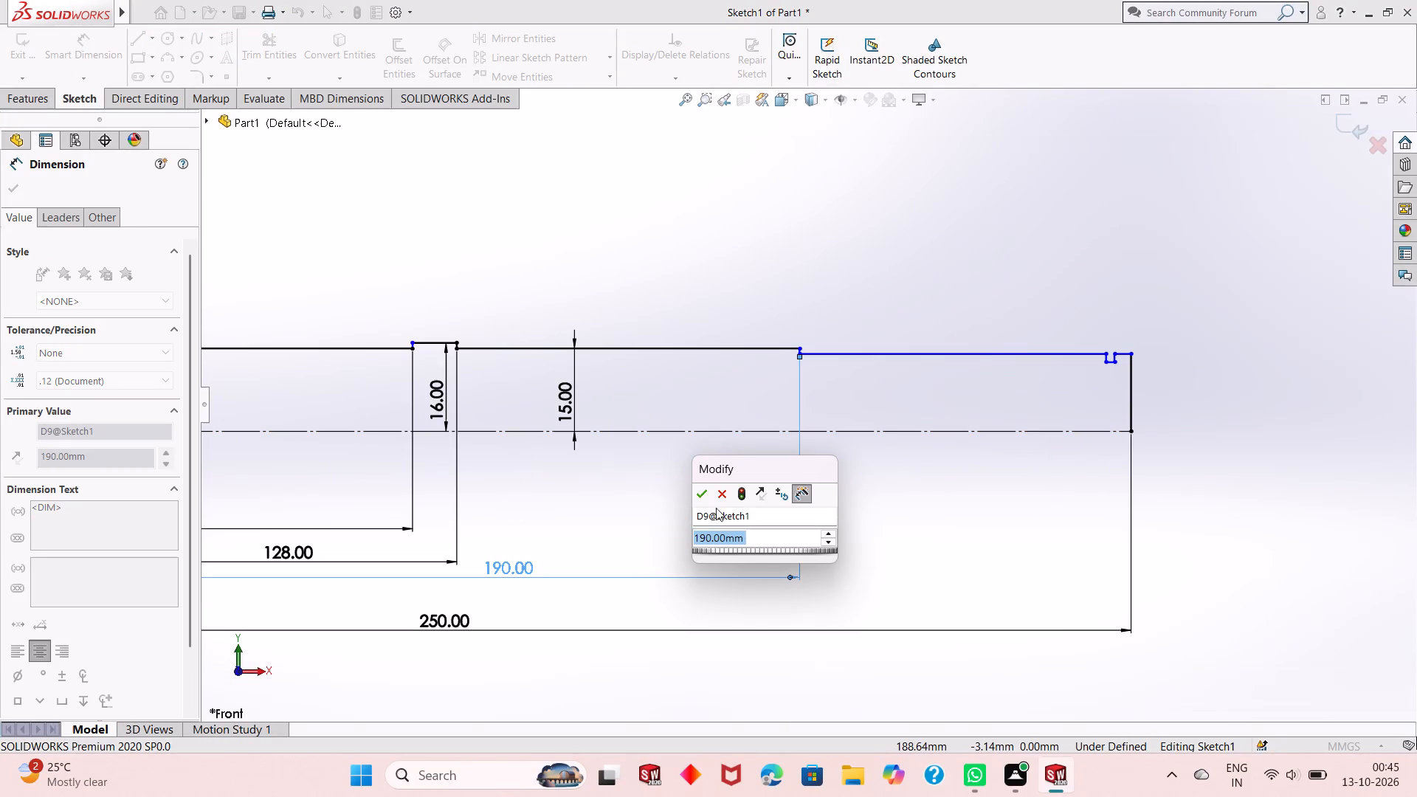
{"action": "left_click", "coordinate": [703, 493]}
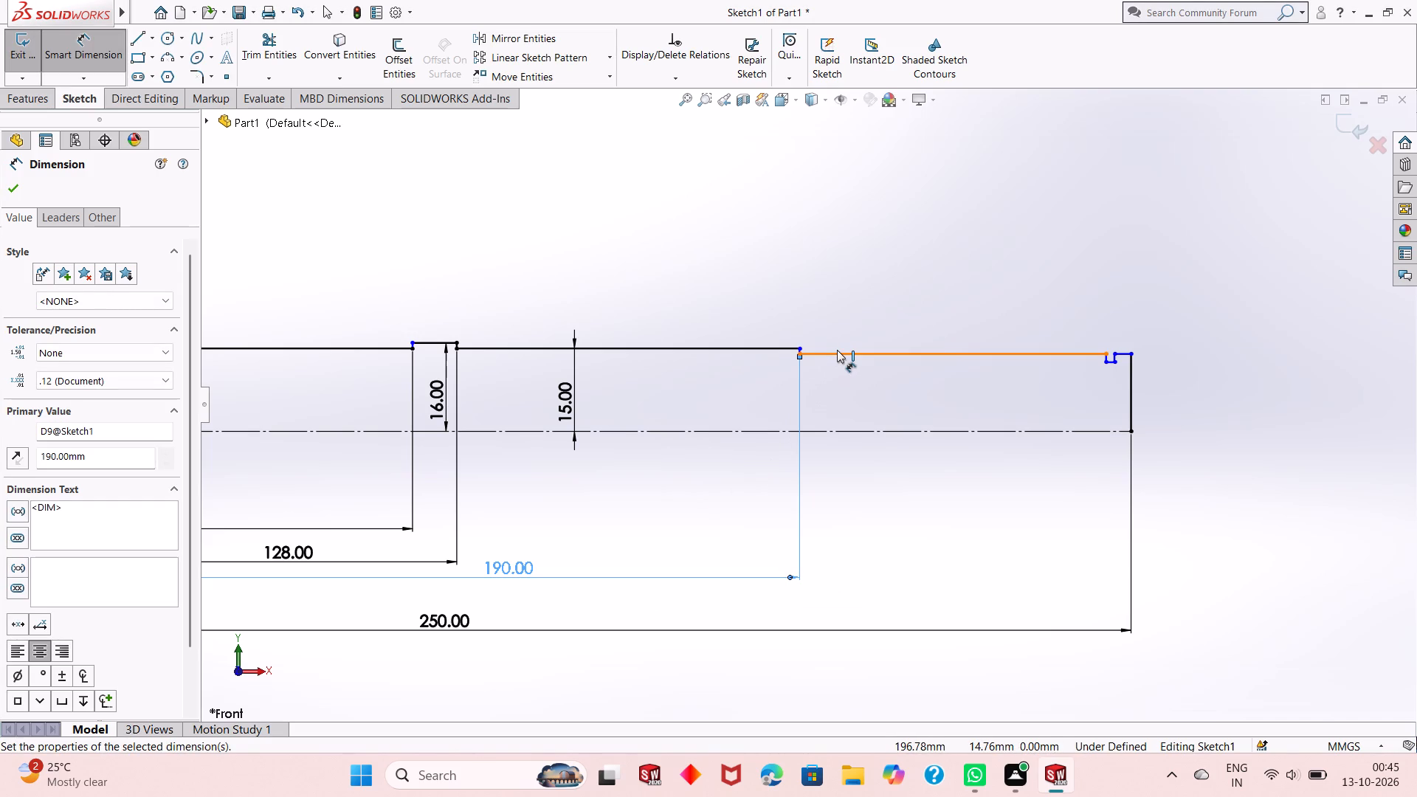
Dimension the height above the centerline of the long horizontal profile line between the small step down and the end groove.
{"action": "scroll", "coordinate": [899, 356], "scroll_direction": "down", "scroll_amount": 2}
{"action": "scroll", "coordinate": [886, 363], "scroll_direction": "up", "scroll_amount": 2}
{"action": "scroll", "coordinate": [886, 364], "scroll_direction": "down", "scroll_amount": 3}
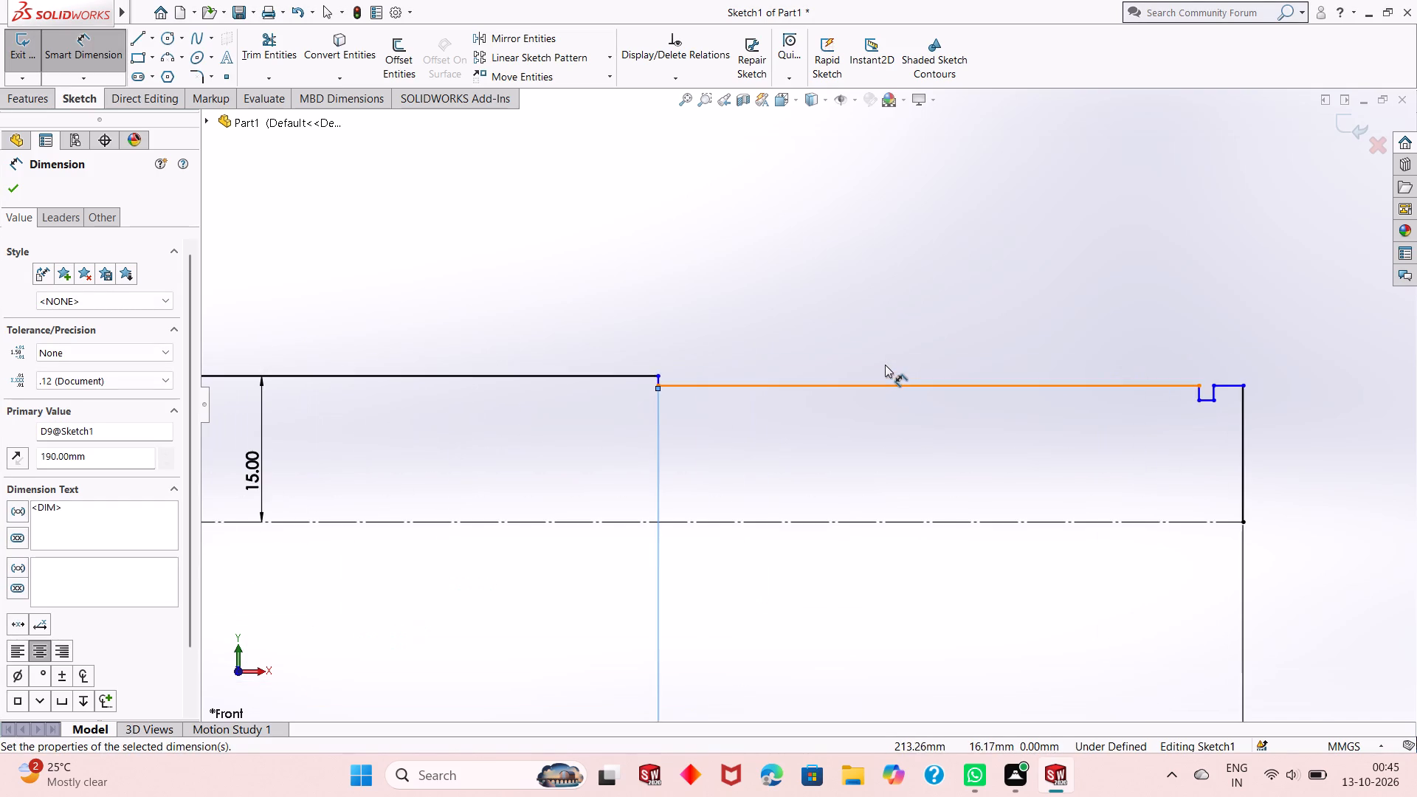
{"action": "scroll", "coordinate": [878, 382], "scroll_direction": "down", "scroll_amount": 2}
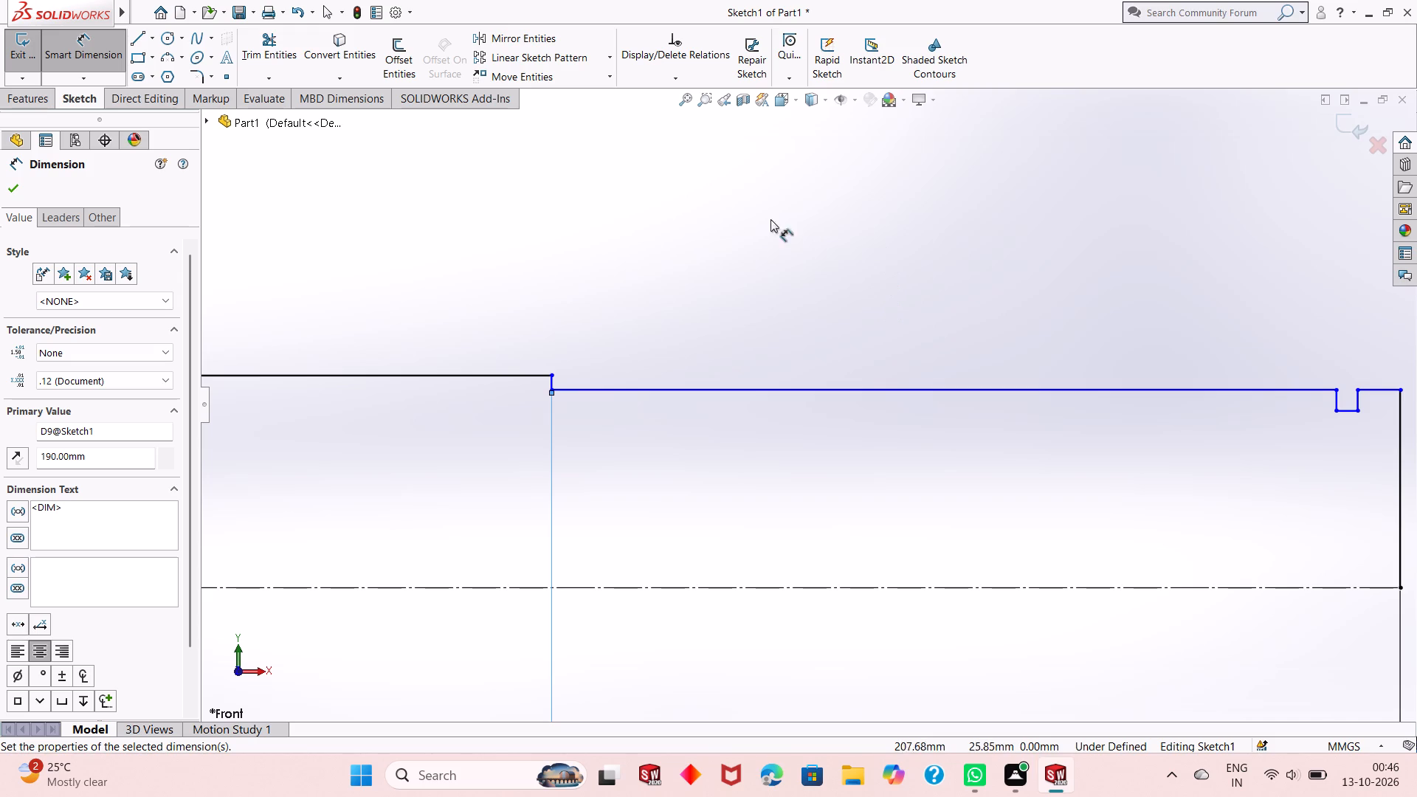
{"action": "scroll", "coordinate": [579, 265], "scroll_direction": "down", "scroll_amount": 3}
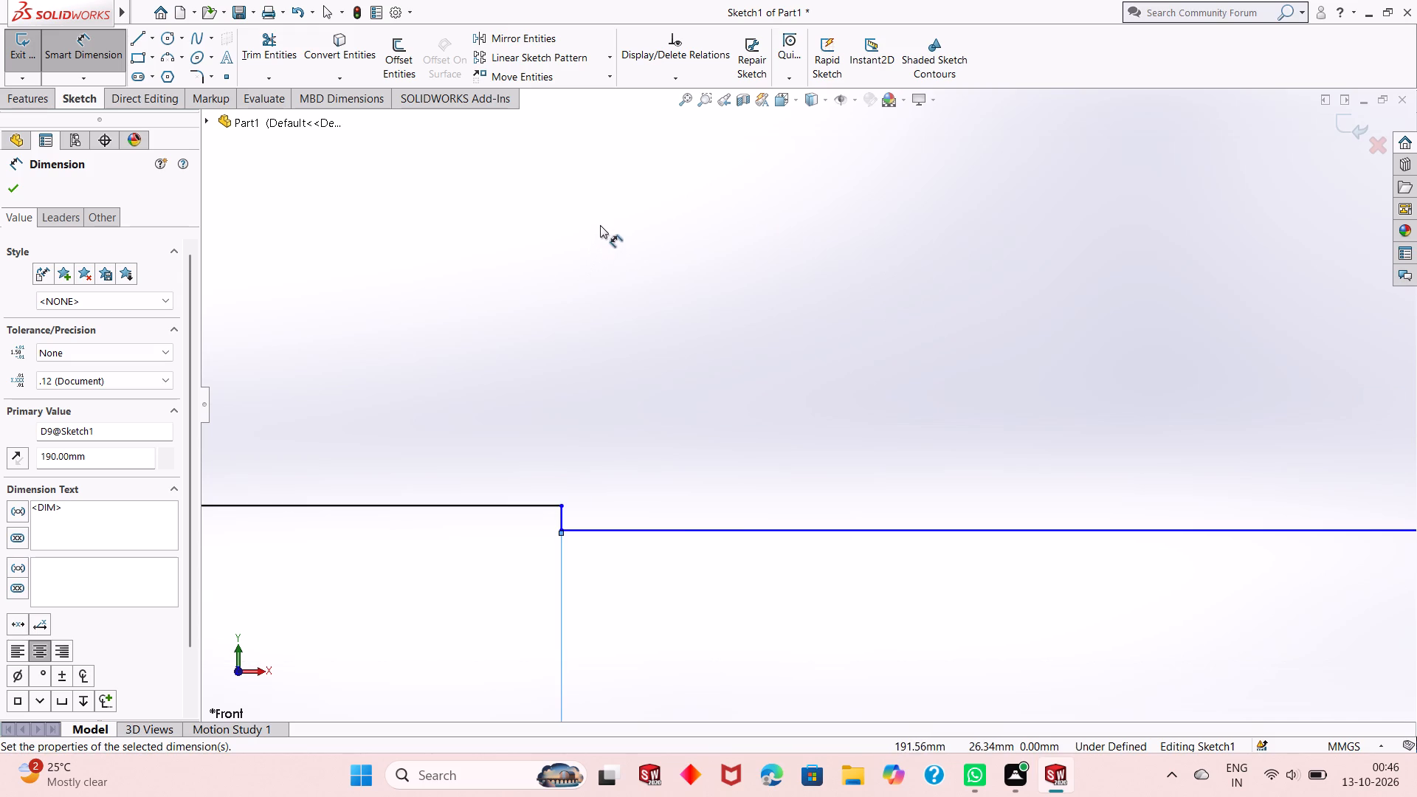
{"action": "scroll", "coordinate": [609, 253], "scroll_direction": "up", "scroll_amount": 12}
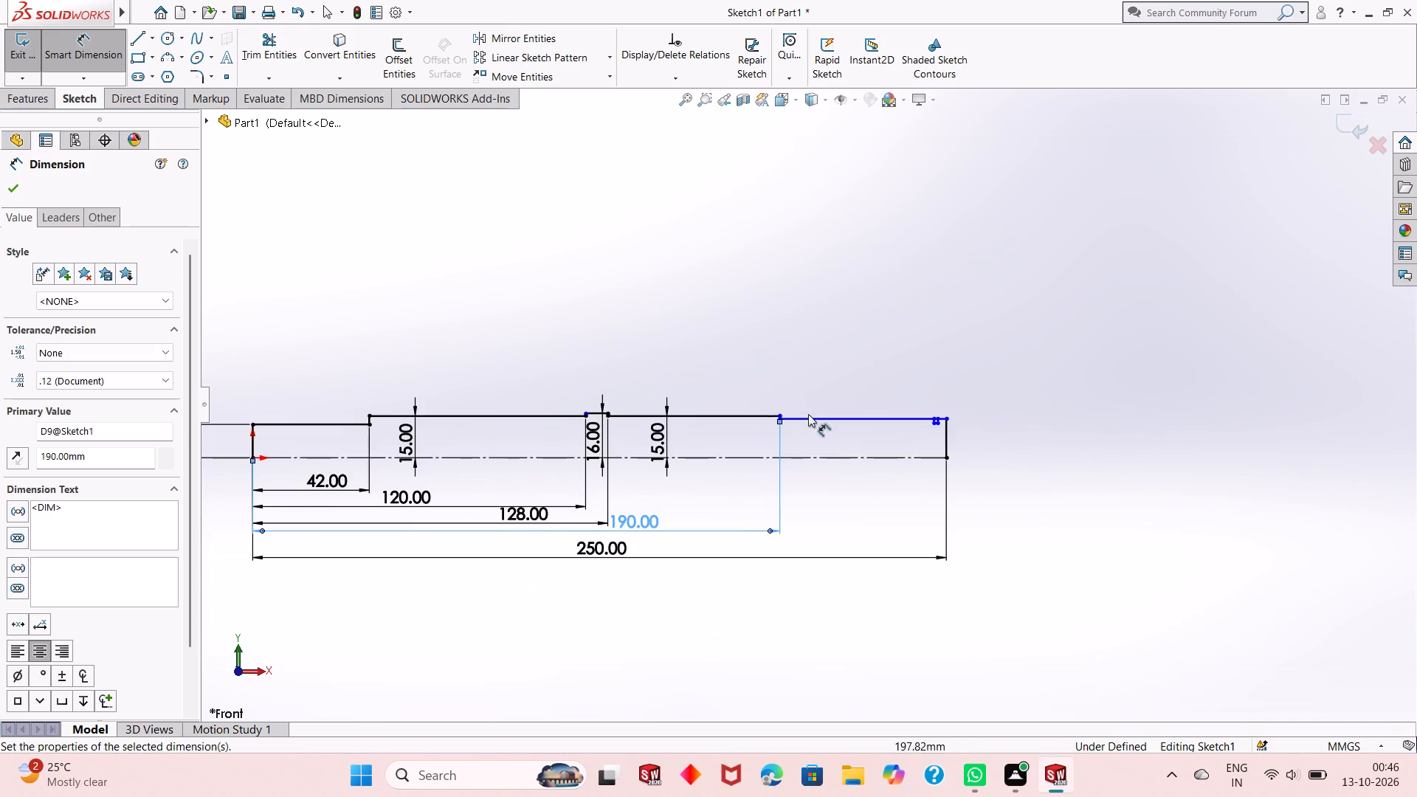
{"action": "scroll", "coordinate": [929, 475], "scroll_direction": "down", "scroll_amount": 2}
{"action": "scroll", "coordinate": [825, 435], "scroll_direction": "down", "scroll_amount": 1}
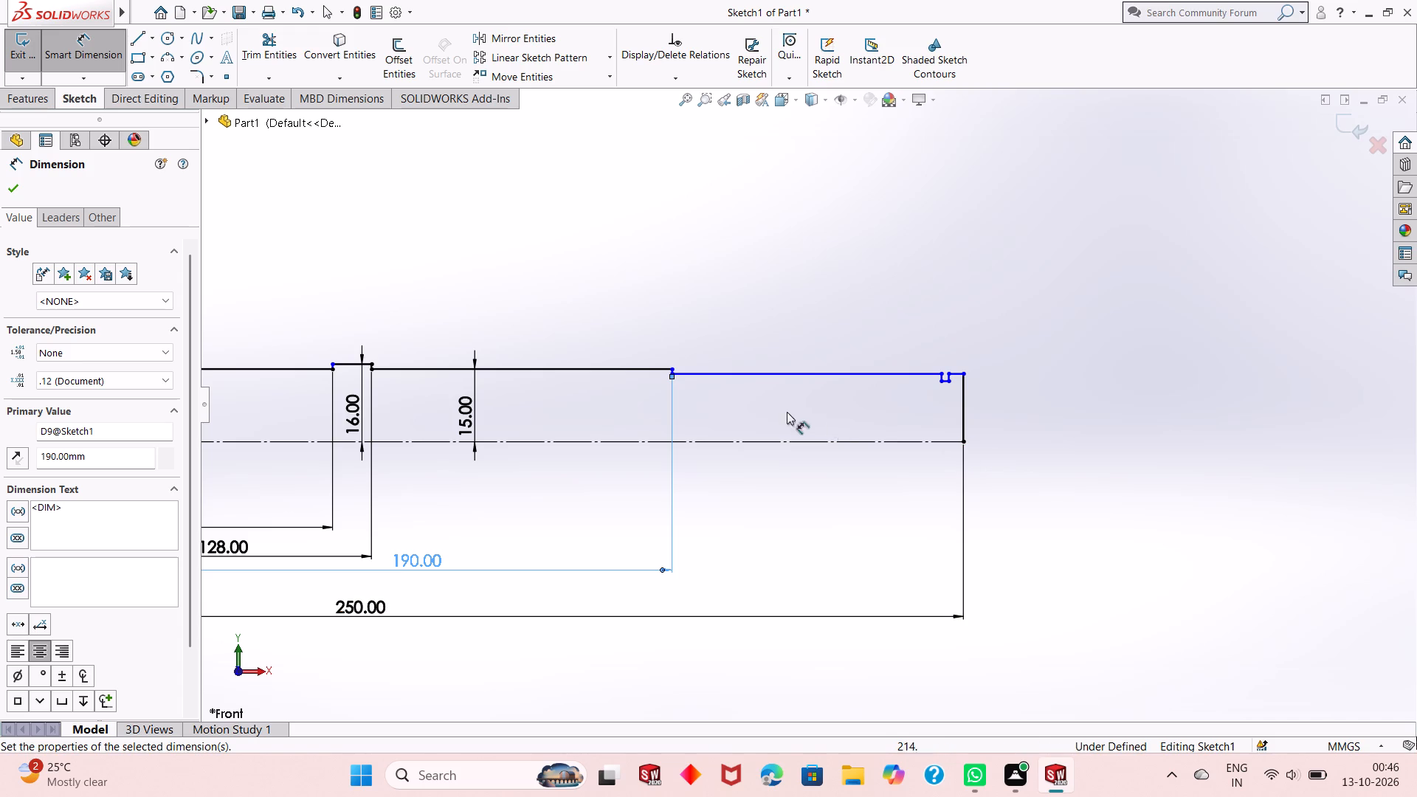
{"action": "left_click", "coordinate": [754, 376]}
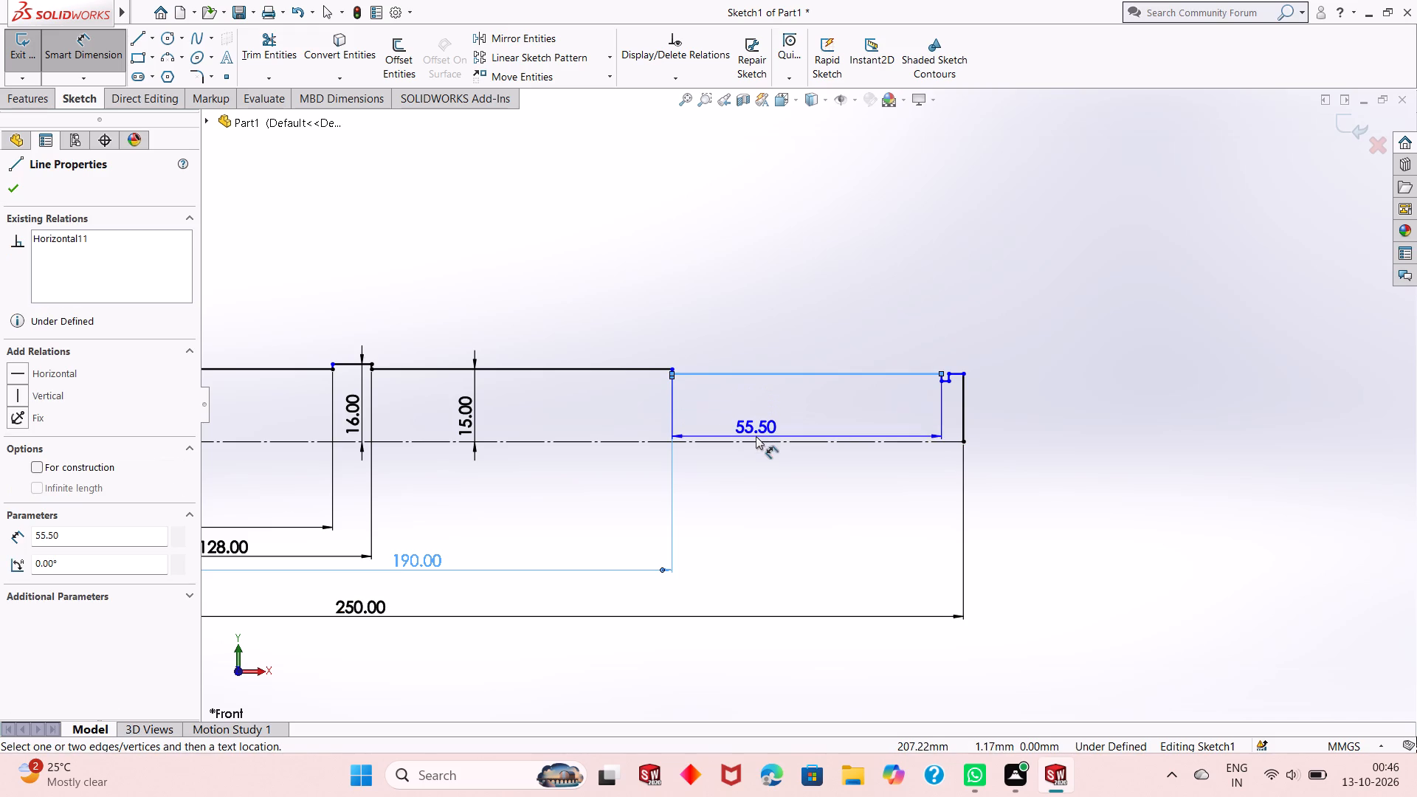
{"action": "left_click", "coordinate": [756, 440]}
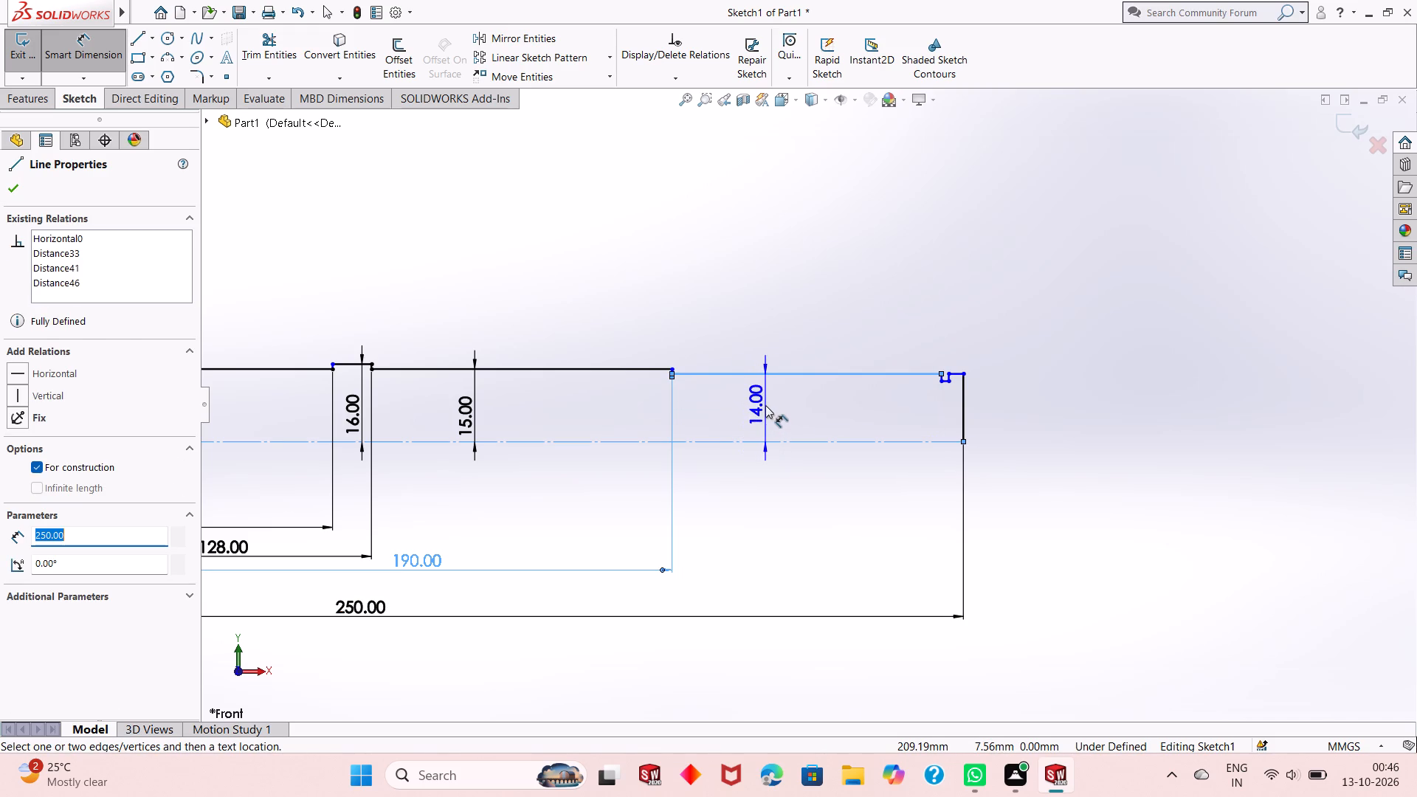
{"action": "left_click", "coordinate": [765, 405]}
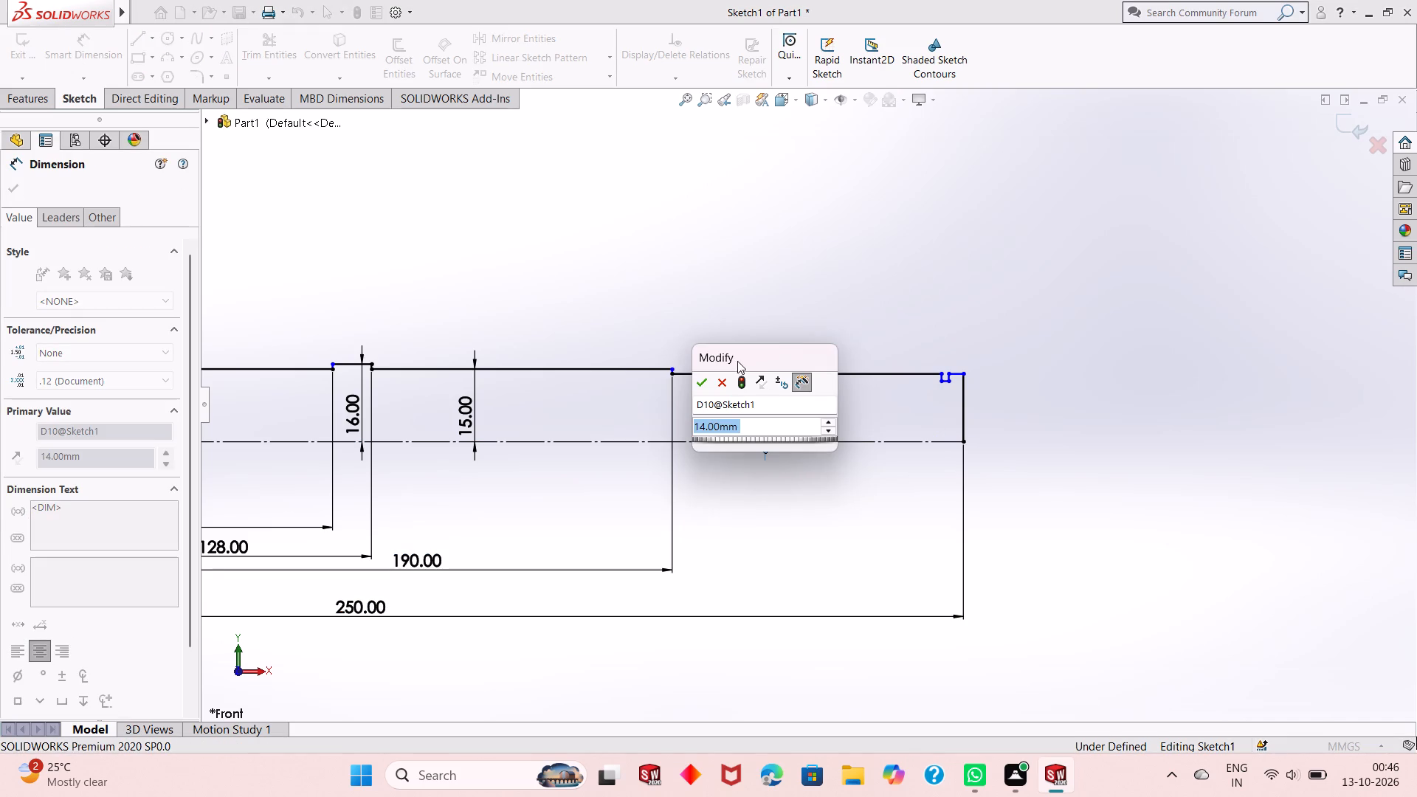
{"action": "left_click", "coordinate": [699, 385]}
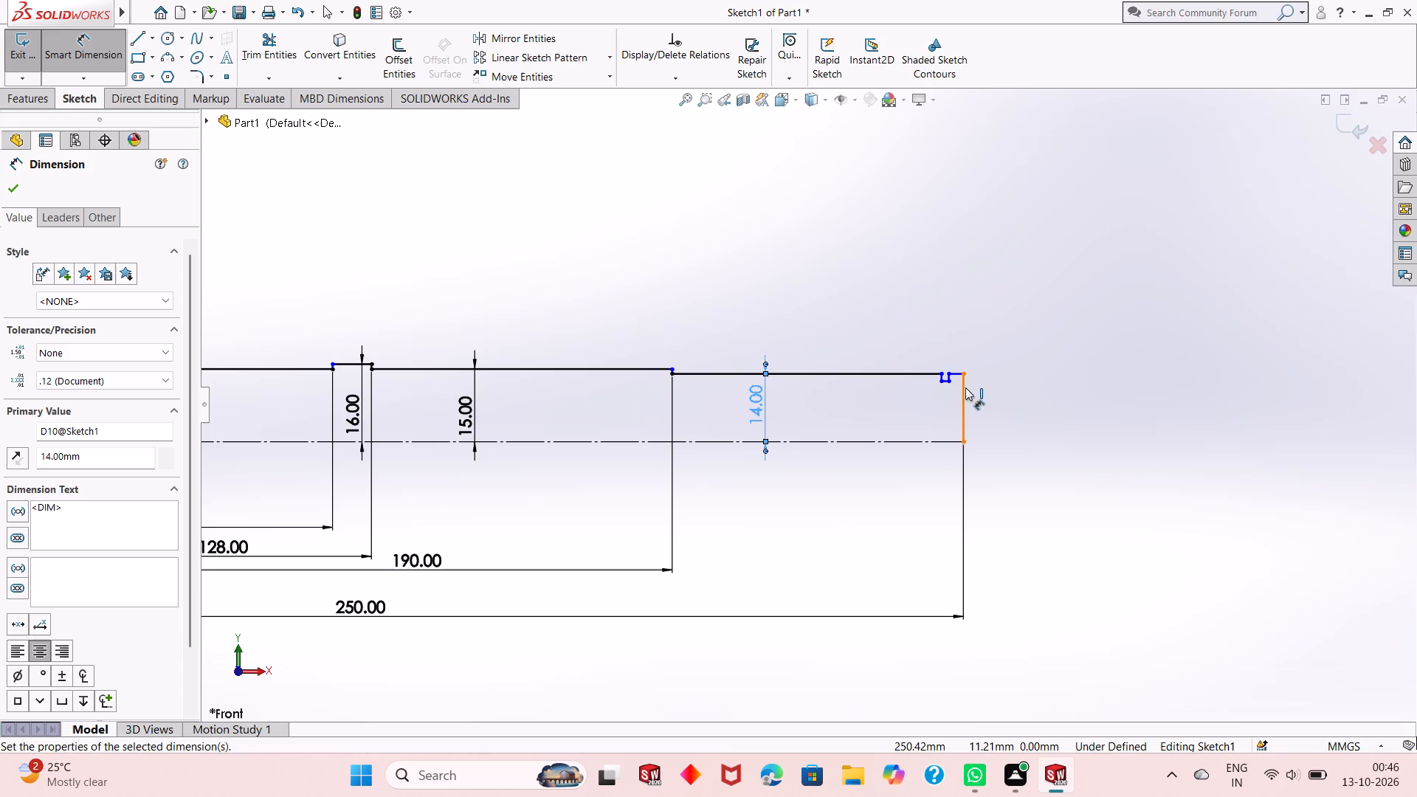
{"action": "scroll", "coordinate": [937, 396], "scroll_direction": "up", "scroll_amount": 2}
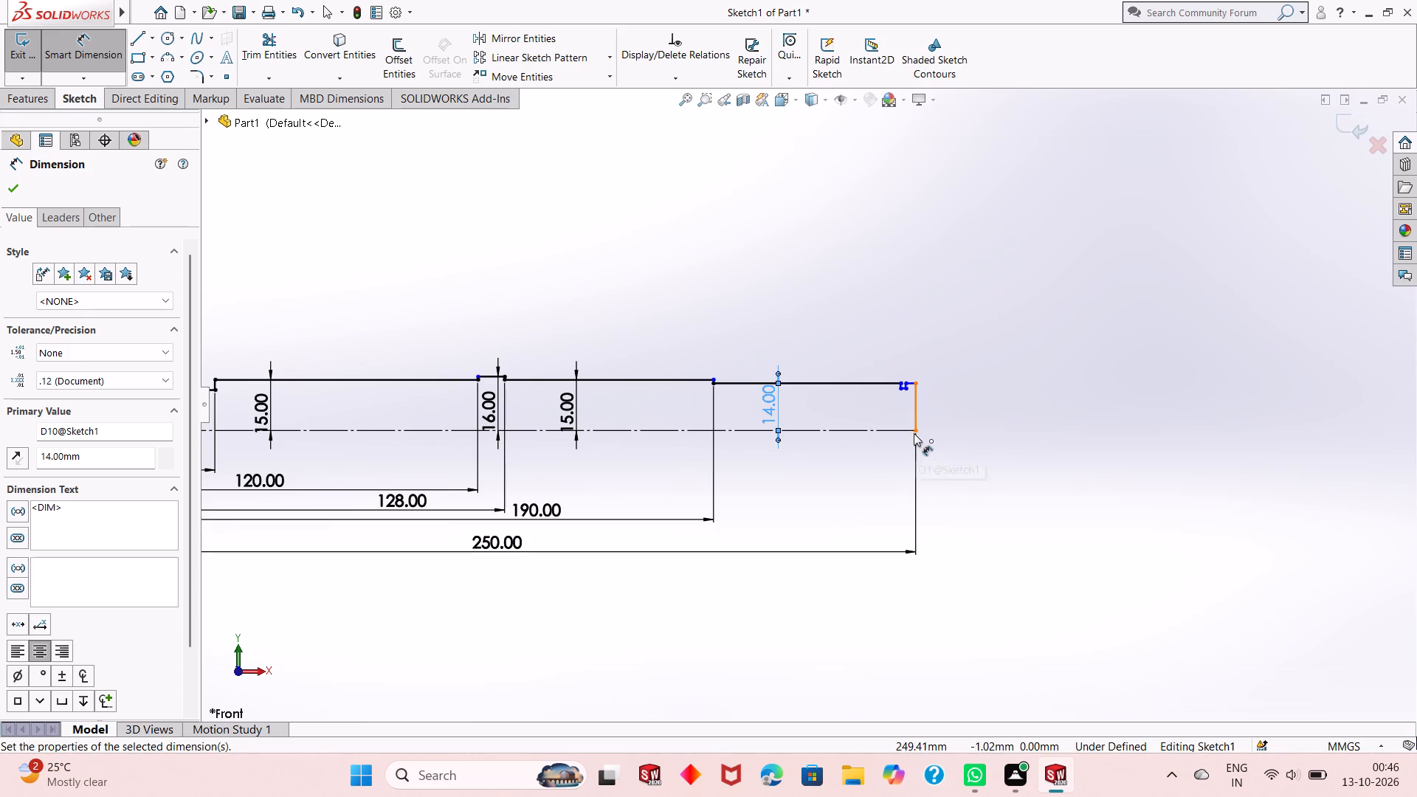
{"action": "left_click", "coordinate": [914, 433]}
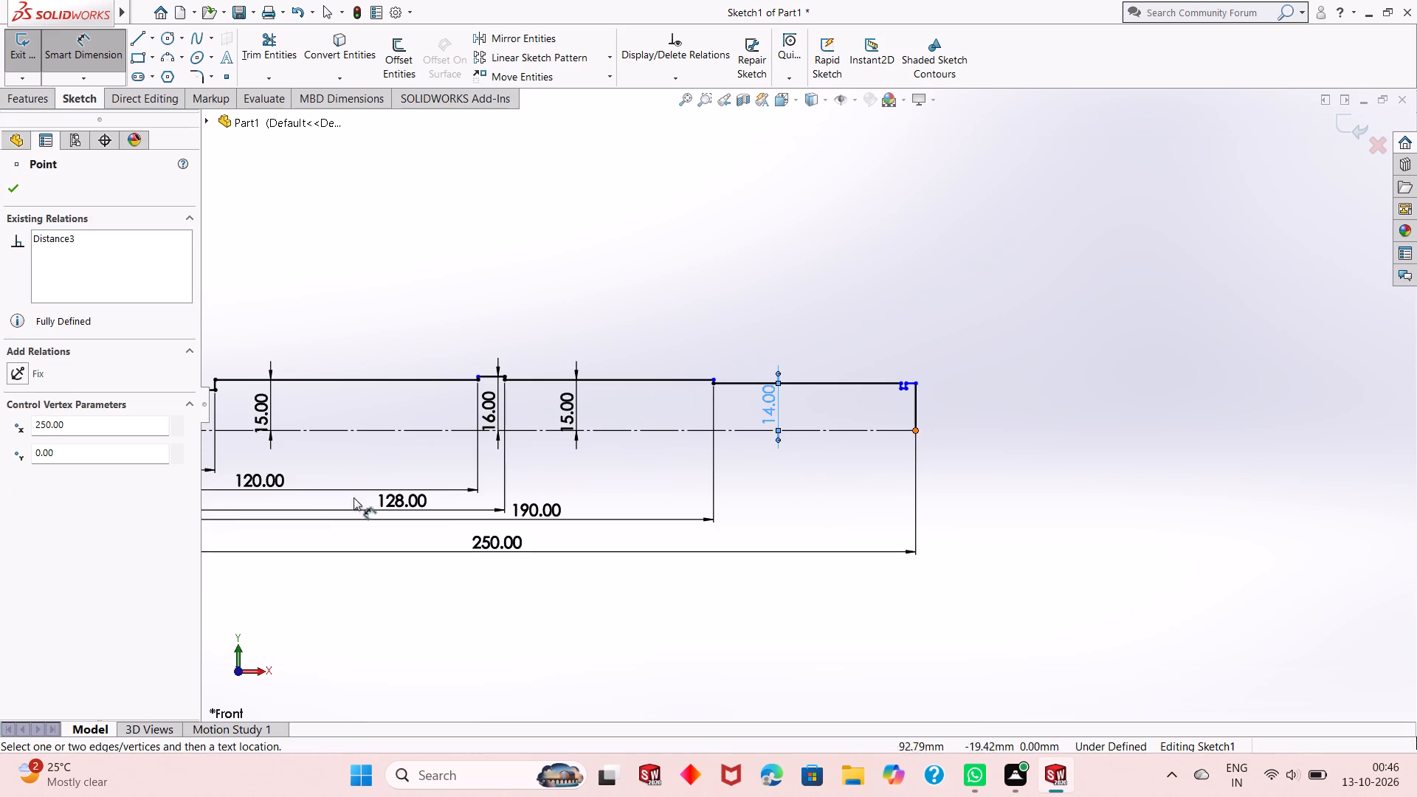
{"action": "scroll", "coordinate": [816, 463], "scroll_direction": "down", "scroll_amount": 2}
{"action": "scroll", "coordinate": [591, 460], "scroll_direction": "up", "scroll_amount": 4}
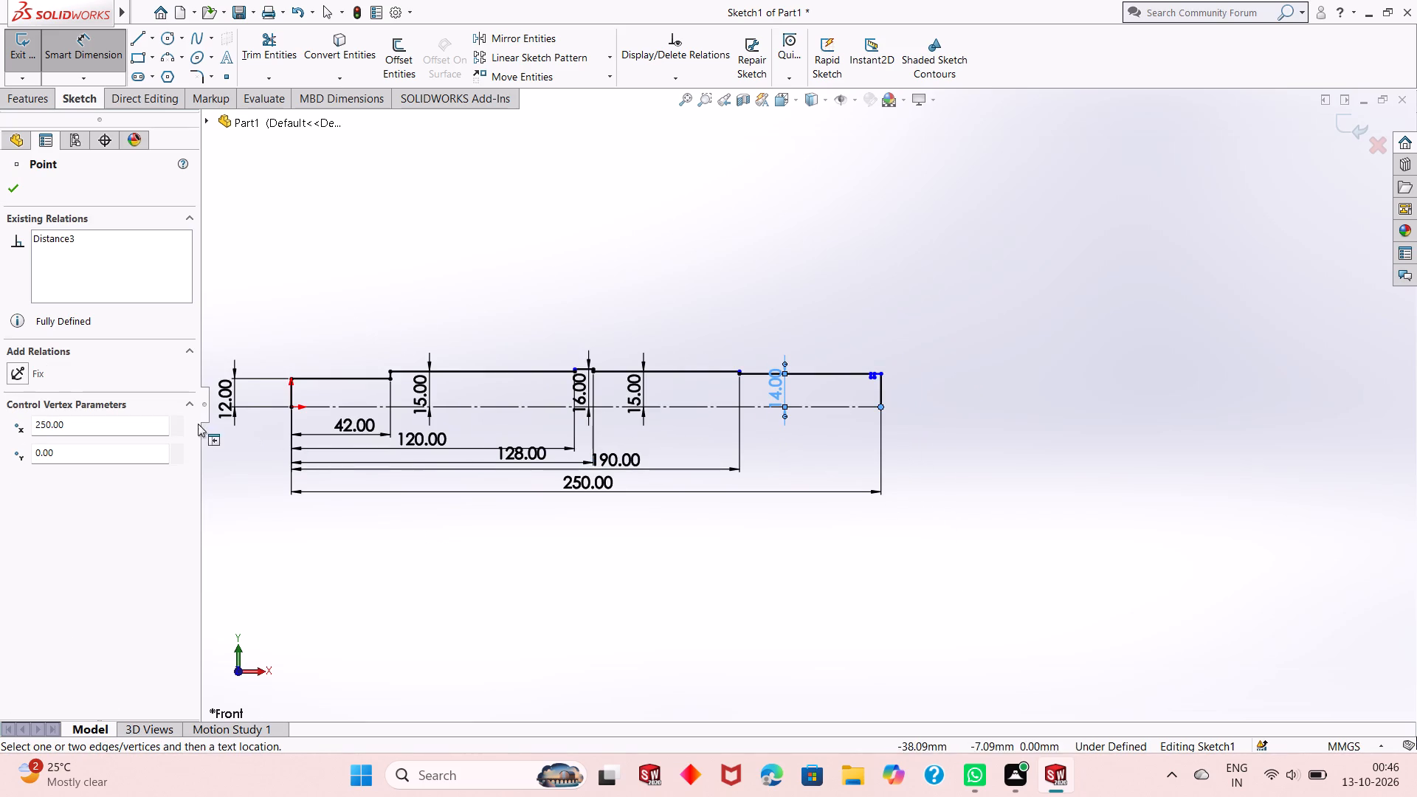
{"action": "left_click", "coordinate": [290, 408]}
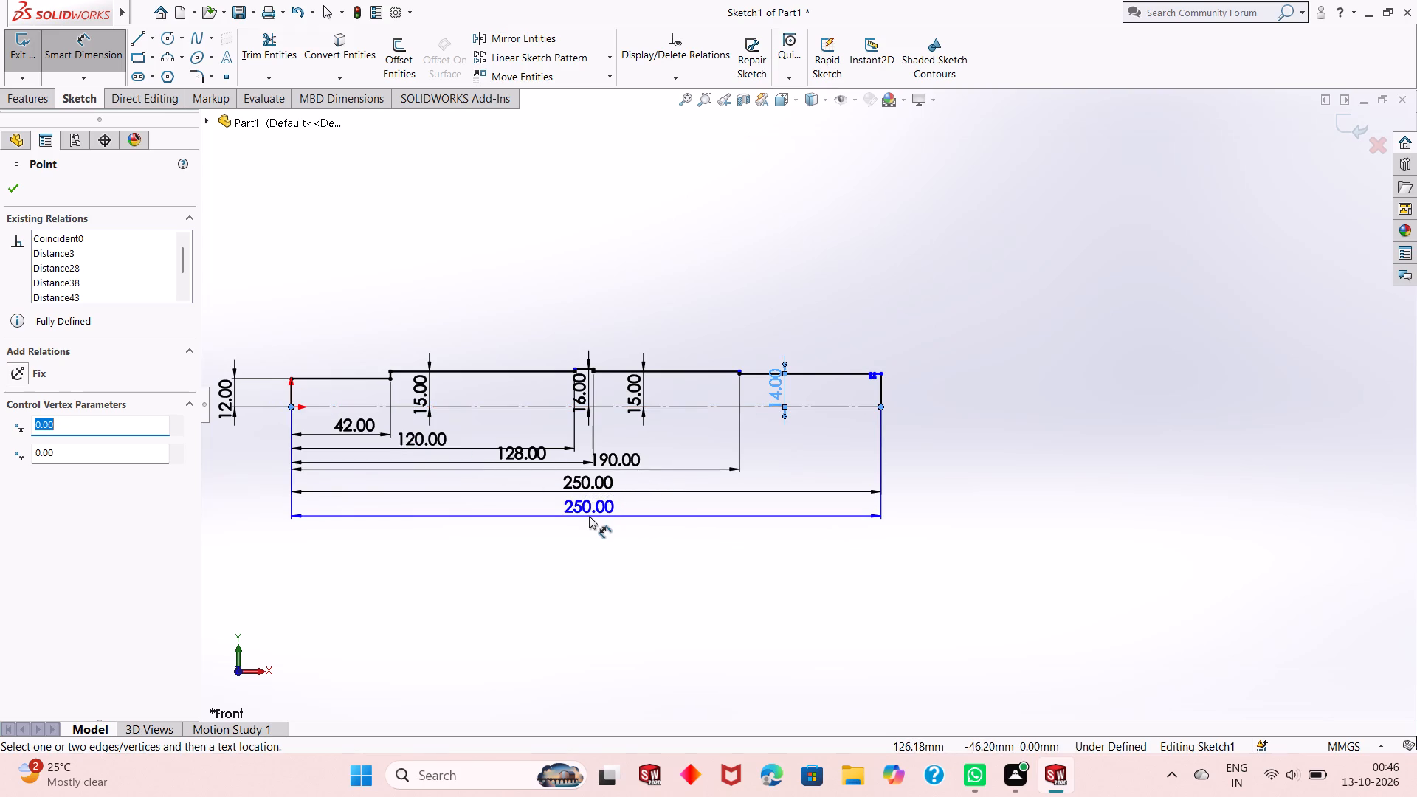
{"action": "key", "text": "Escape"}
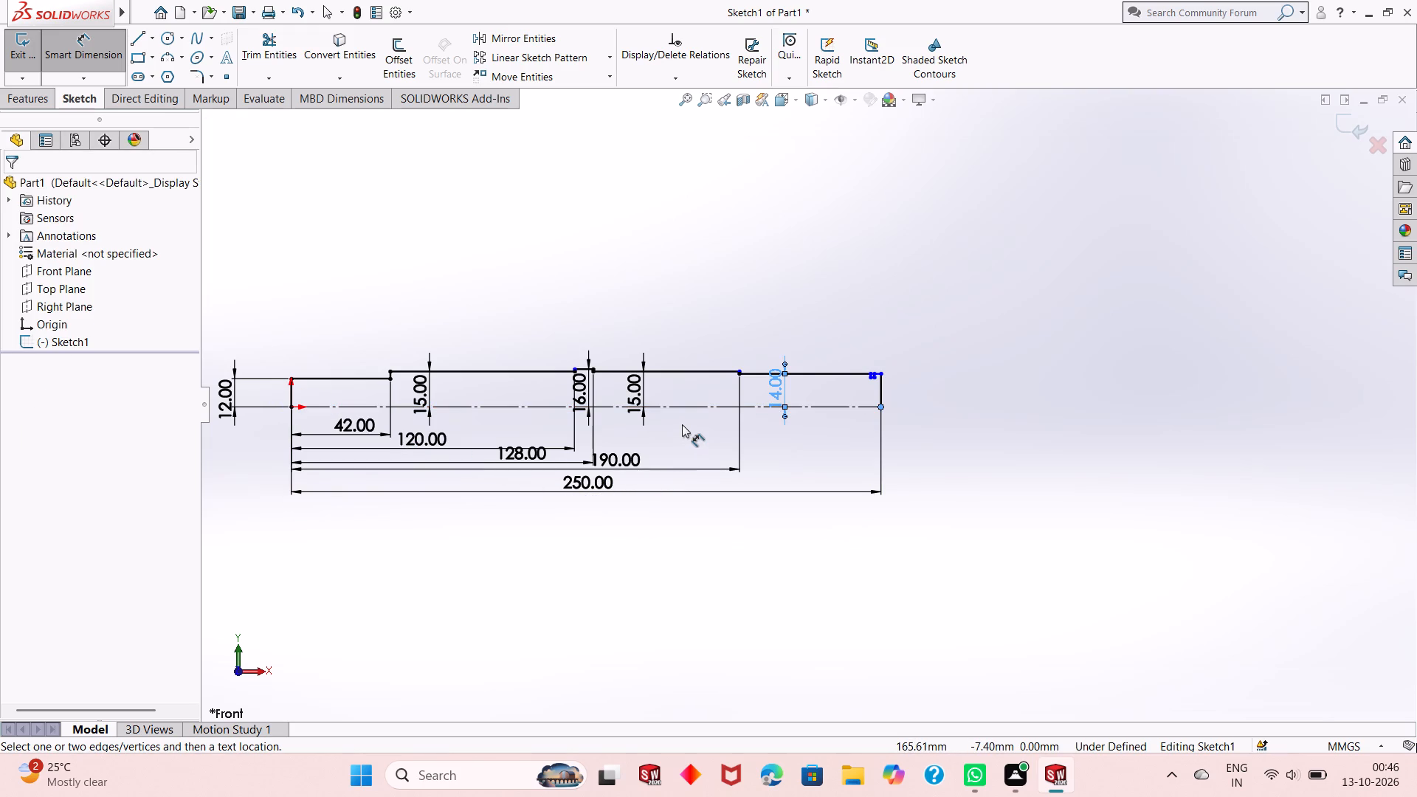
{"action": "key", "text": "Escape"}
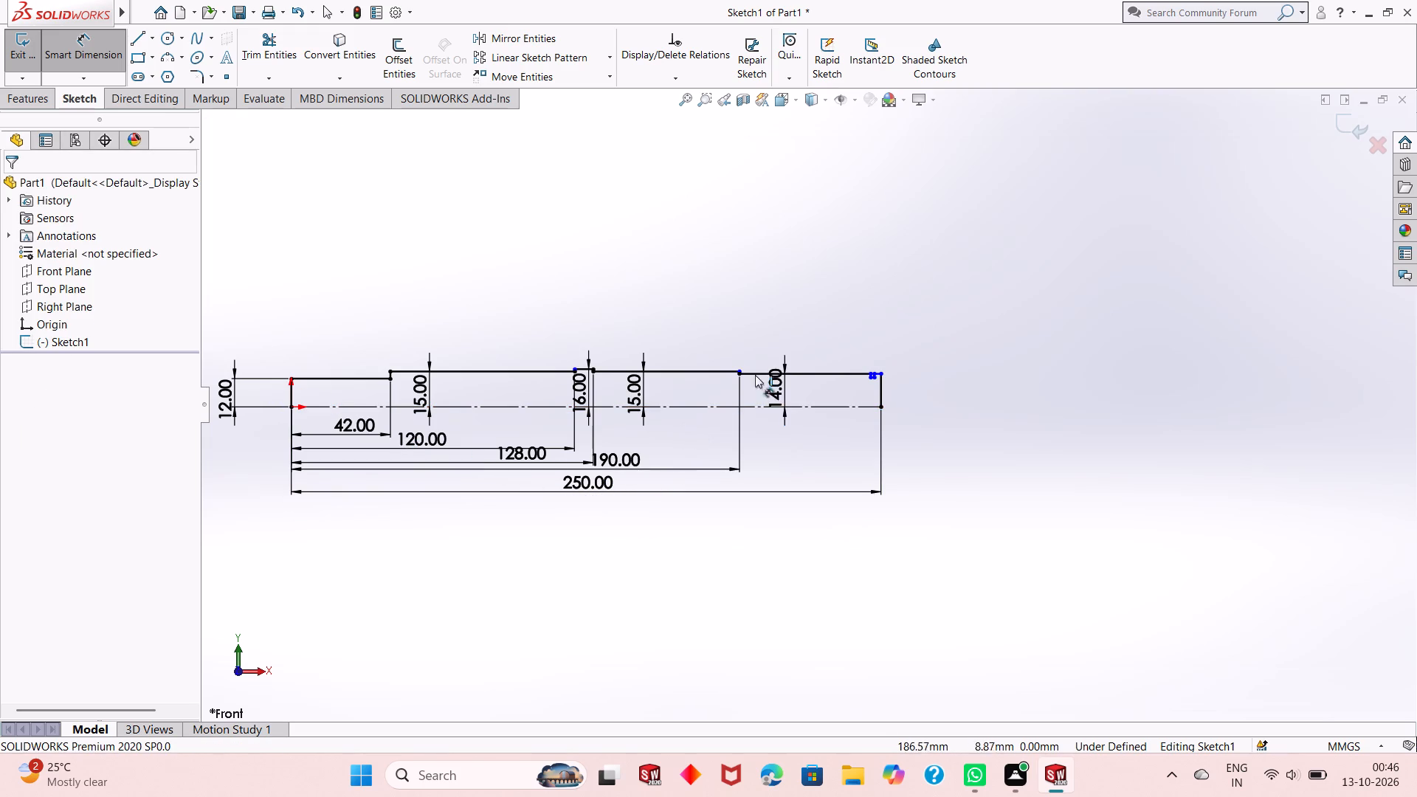
Dimension the length of the short horizontal line between the end groove and the shaft's end face.
{"action": "scroll", "coordinate": [938, 406], "scroll_direction": "up", "scroll_amount": 2}
{"action": "scroll", "coordinate": [856, 401], "scroll_direction": "down", "scroll_amount": 8}
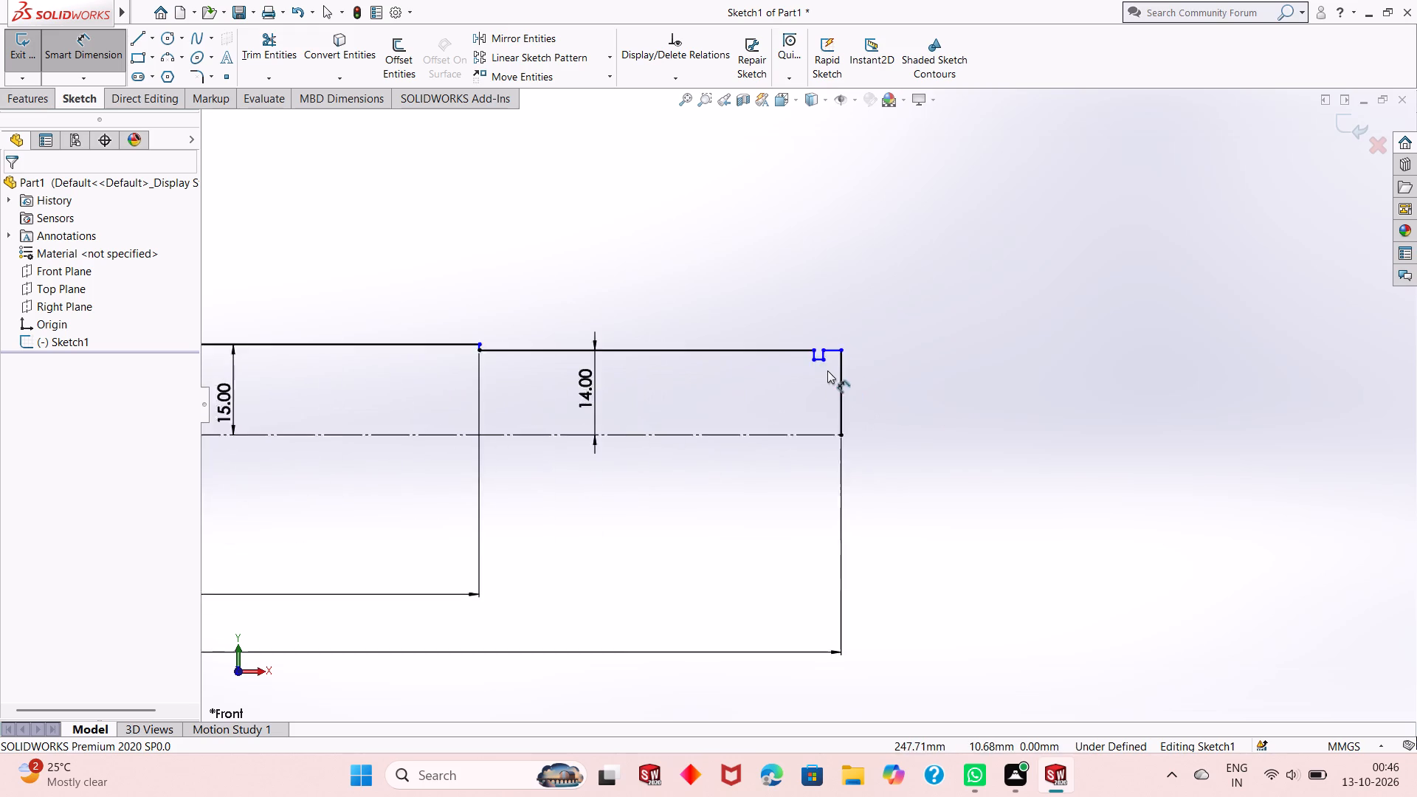
{"action": "scroll", "coordinate": [827, 370], "scroll_direction": "down", "scroll_amount": 4}
{"action": "scroll", "coordinate": [827, 367], "scroll_direction": "up", "scroll_amount": 1}
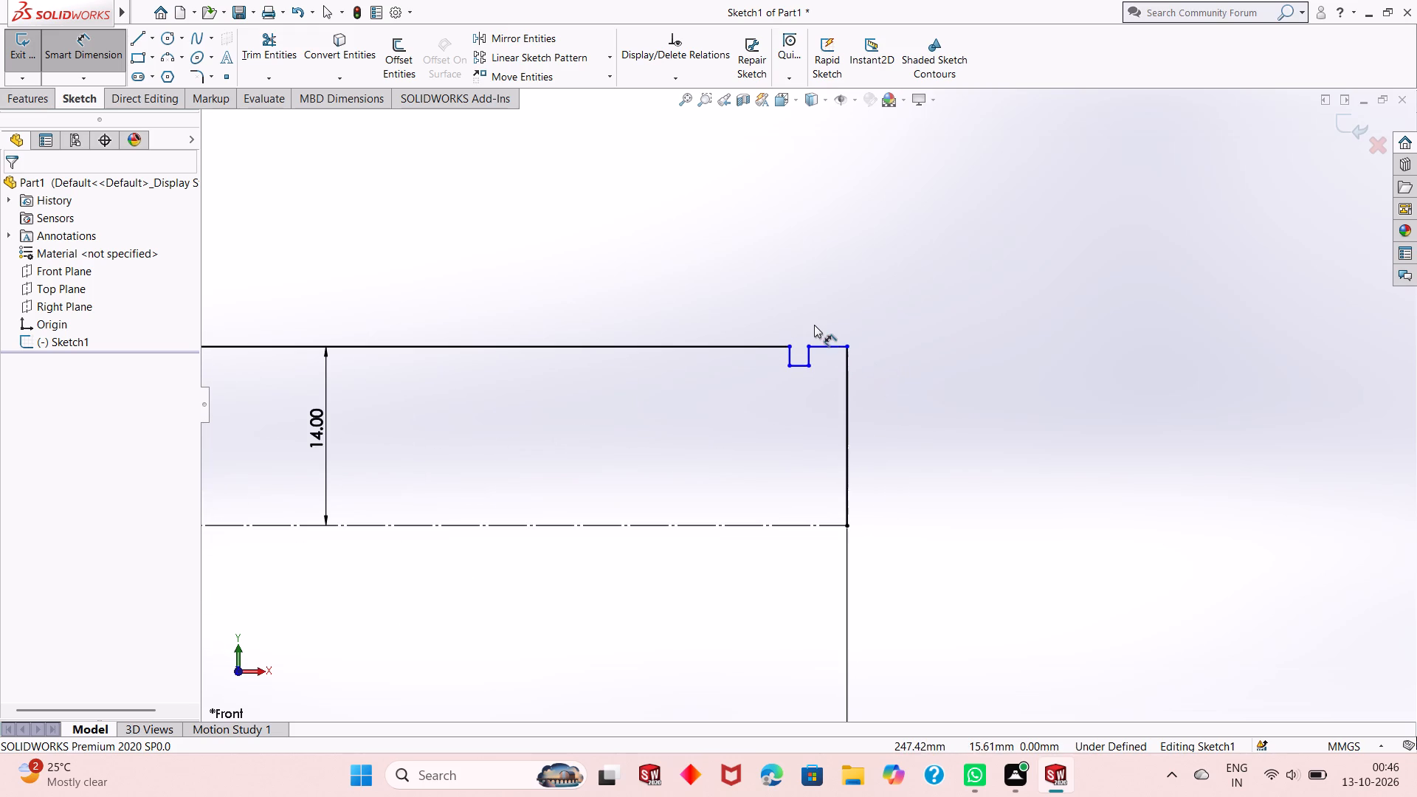
{"action": "scroll", "coordinate": [814, 323], "scroll_direction": "up", "scroll_amount": 1}
{"action": "scroll", "coordinate": [807, 368], "scroll_direction": "down", "scroll_amount": 3}
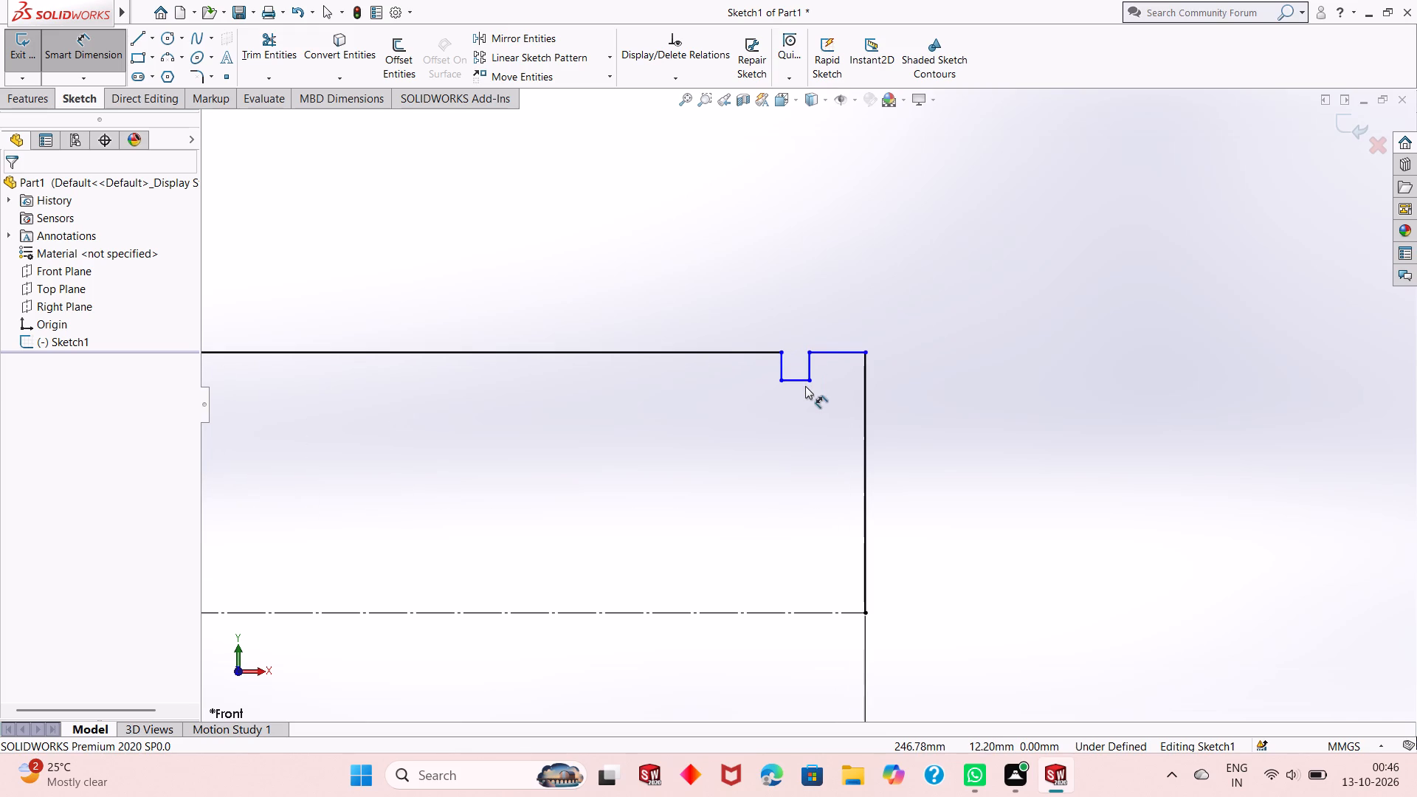
{"action": "left_click", "coordinate": [850, 353]}
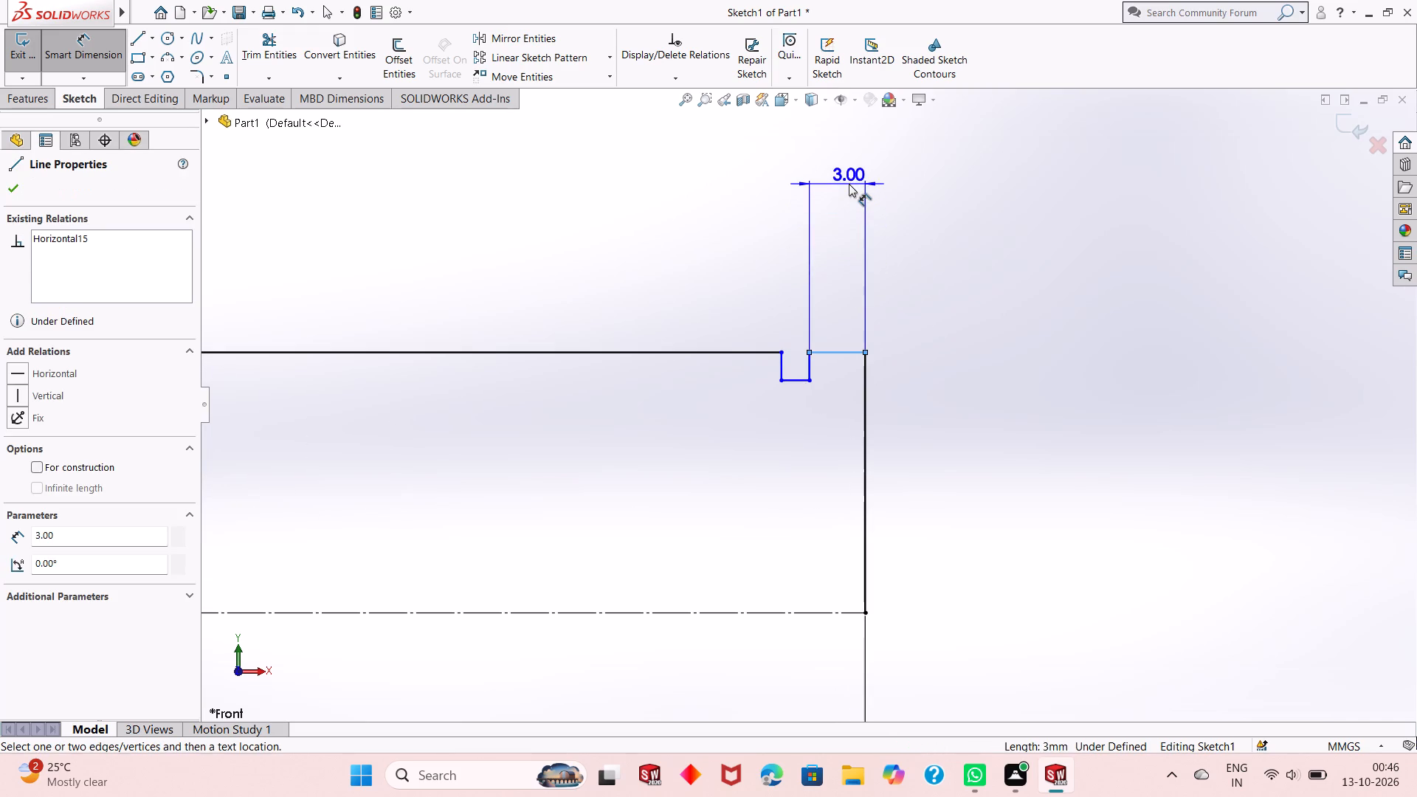
{"action": "left_click", "coordinate": [849, 184]}
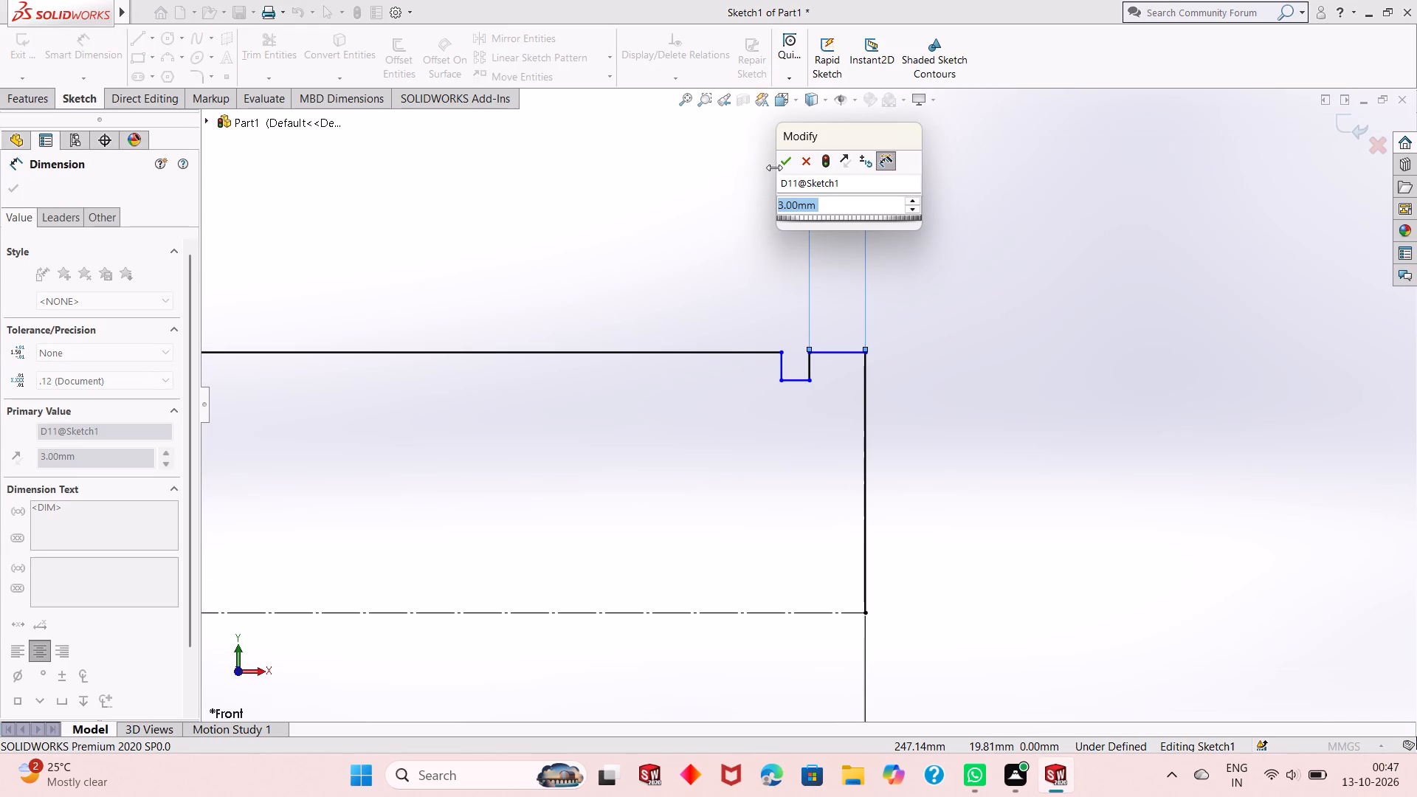
{"action": "left_click", "coordinate": [782, 166]}
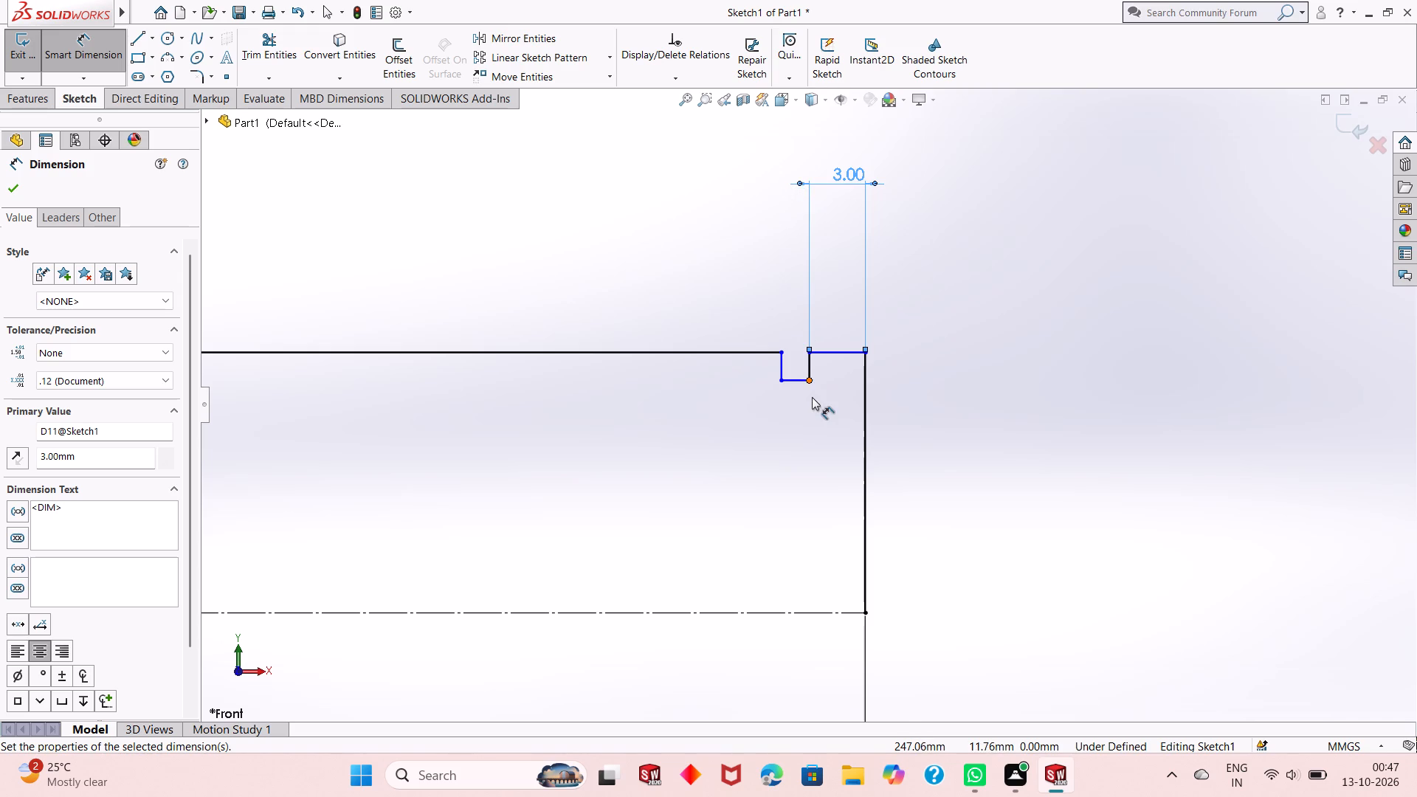
Dimension the depth of the end groove along its side wall nearest the shaft's end face.
{"action": "left_click", "coordinate": [812, 365]}
{"action": "left_click", "coordinate": [901, 345]}
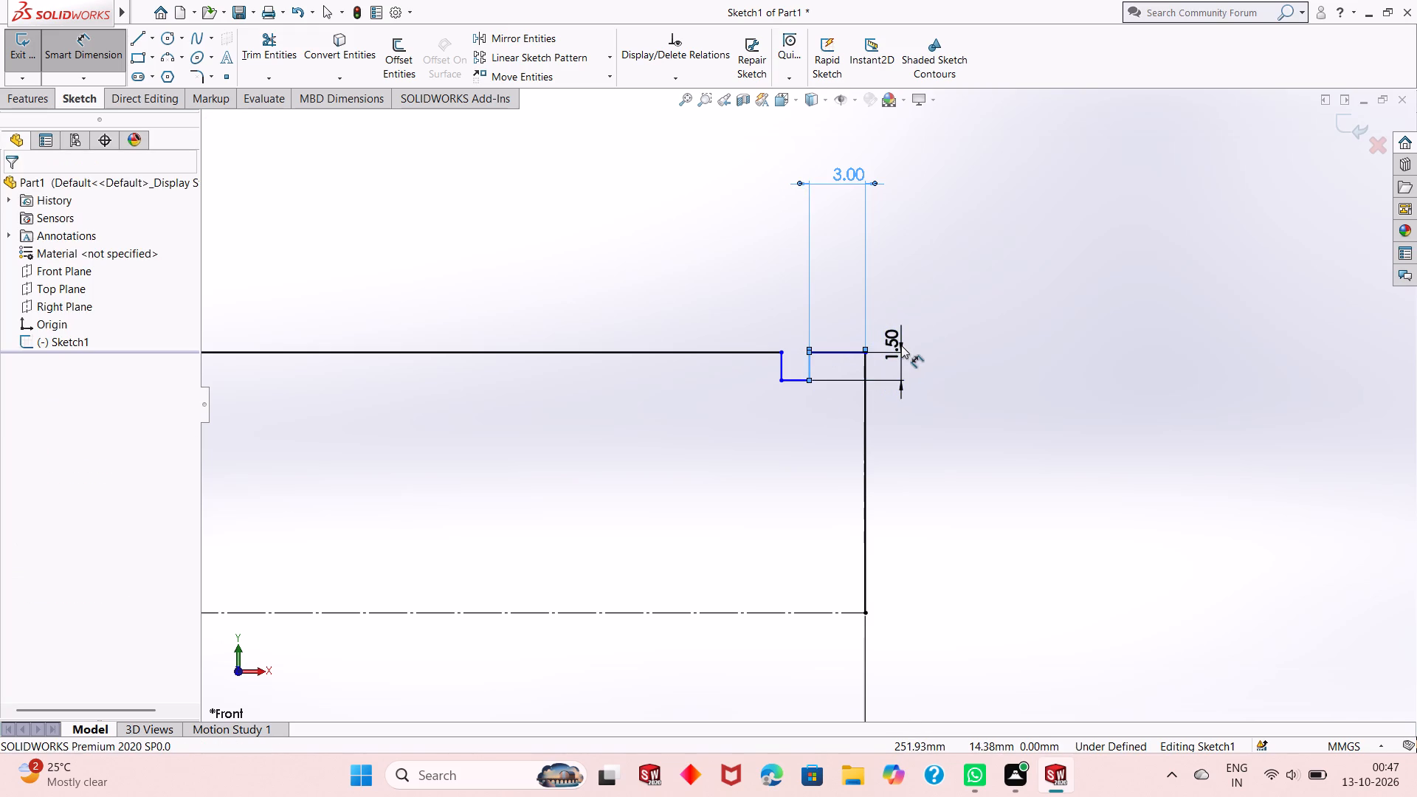
{"action": "left_click", "coordinate": [830, 319]}
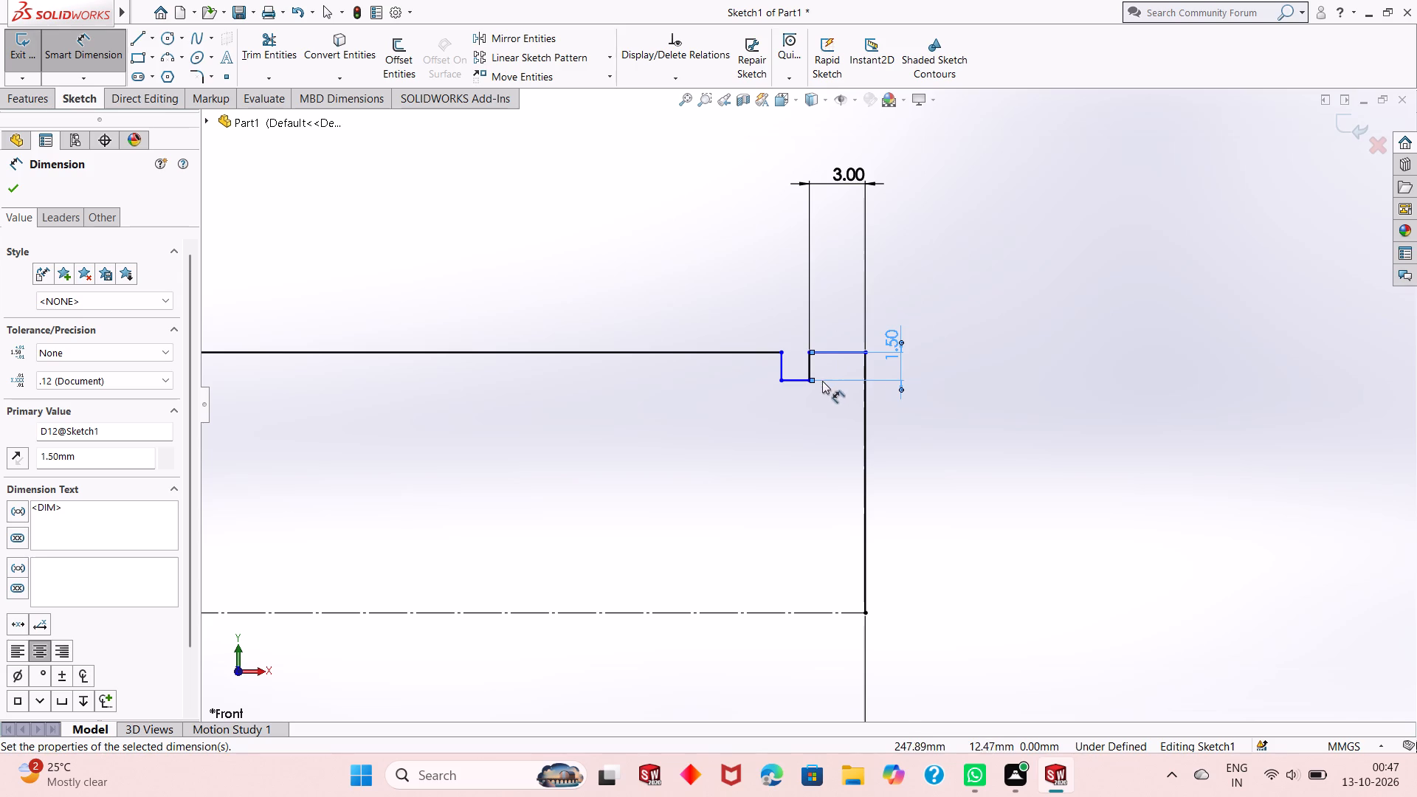
Dimension the width of the end groove along its bottom line.
{"action": "left_click", "coordinate": [788, 385]}
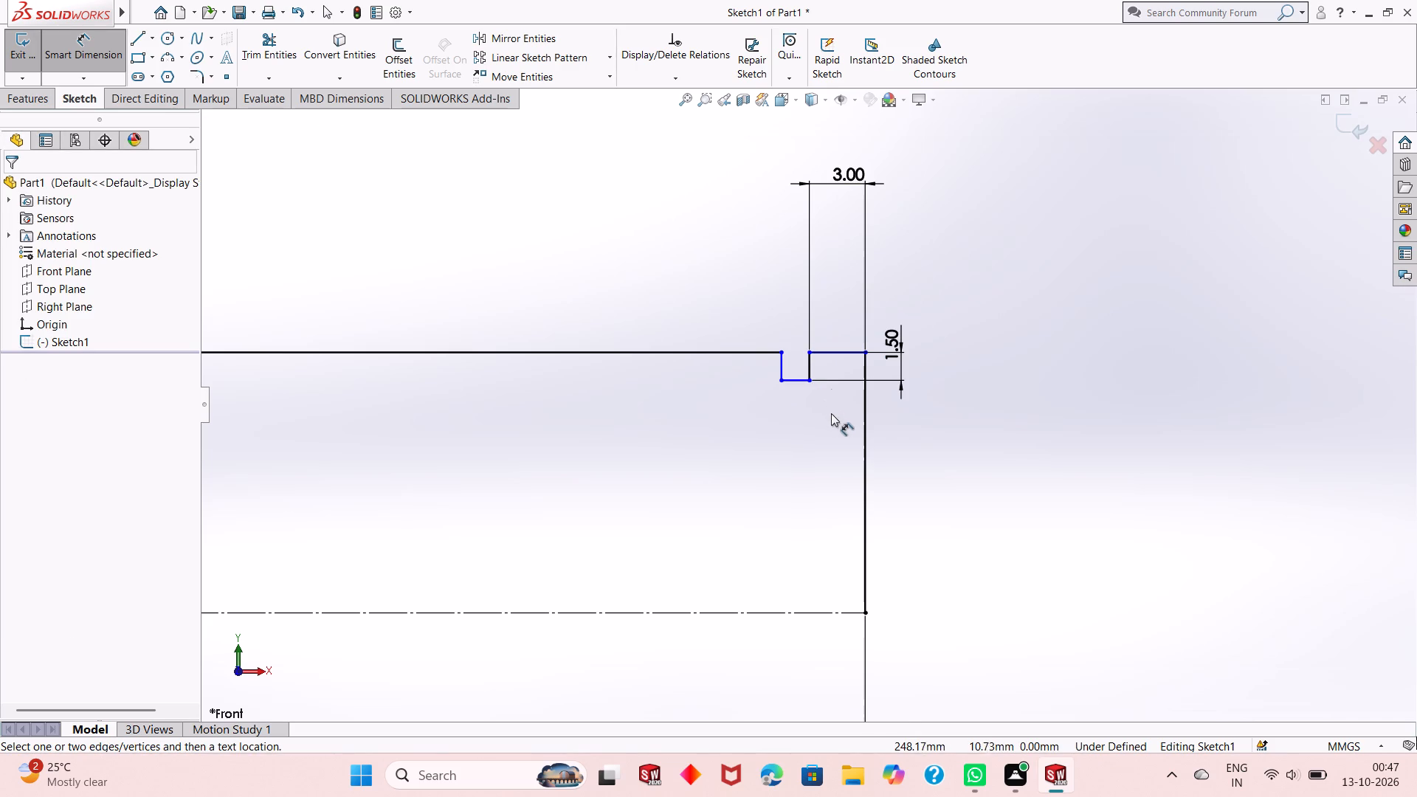
{"action": "left_click", "coordinate": [793, 383]}
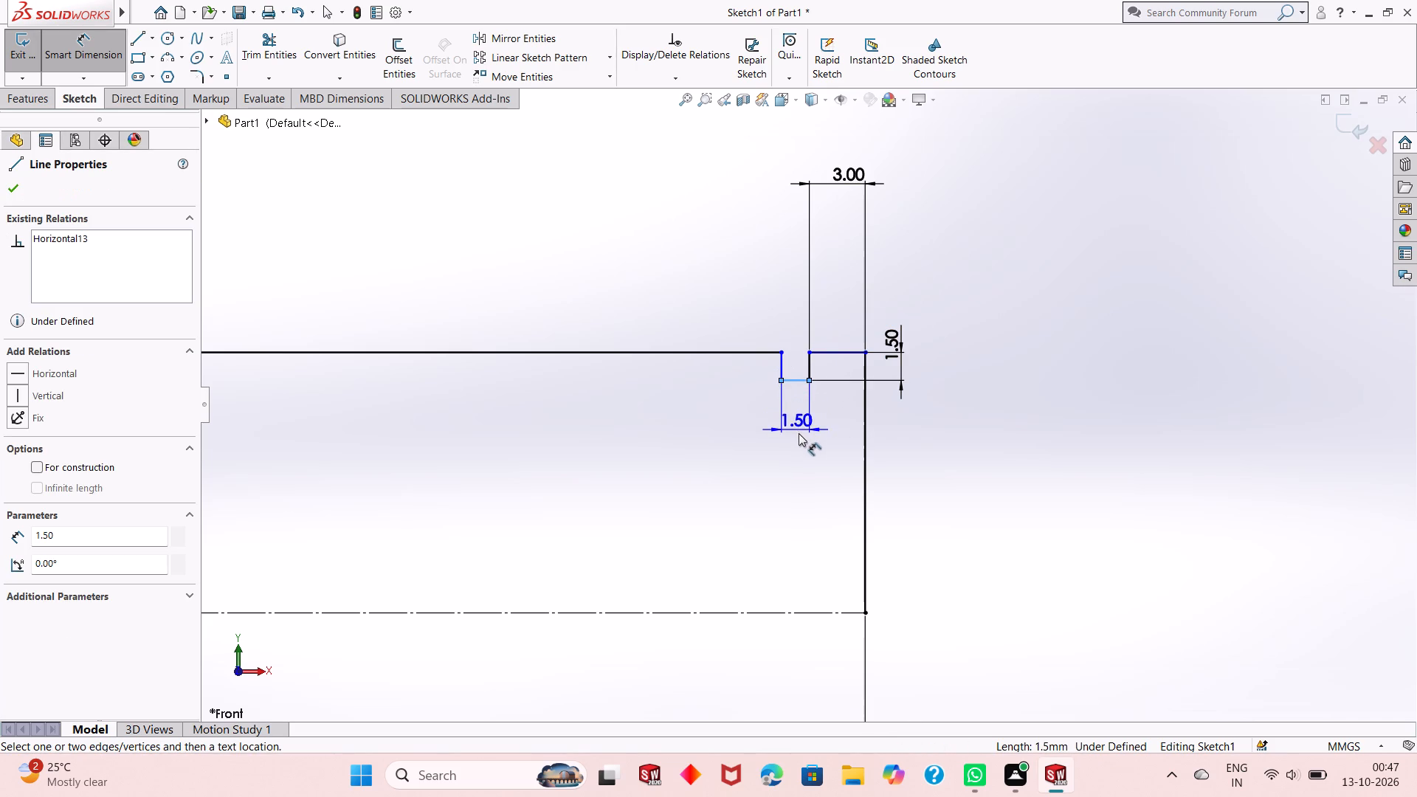
{"action": "left_click", "coordinate": [801, 434]}
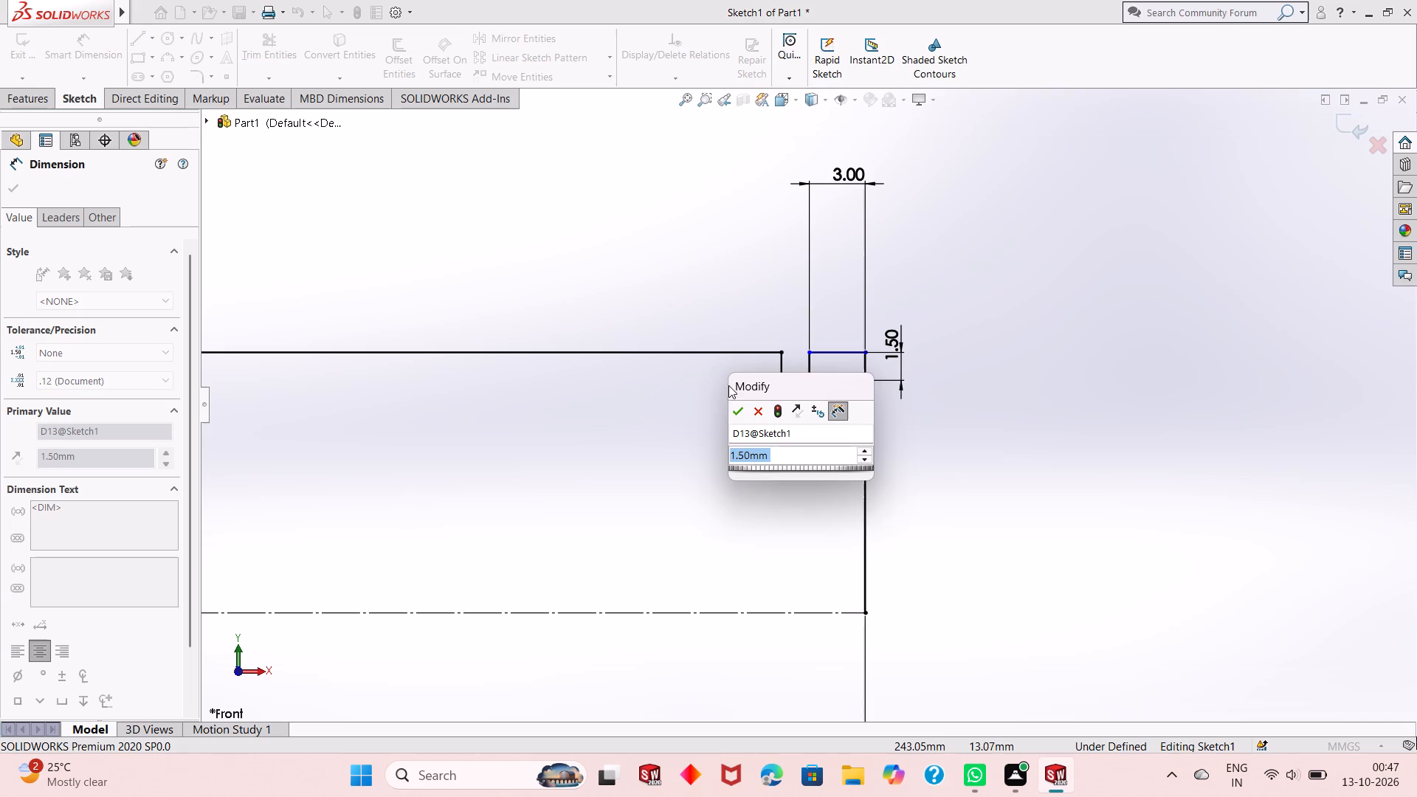
{"action": "left_click", "coordinate": [737, 413]}
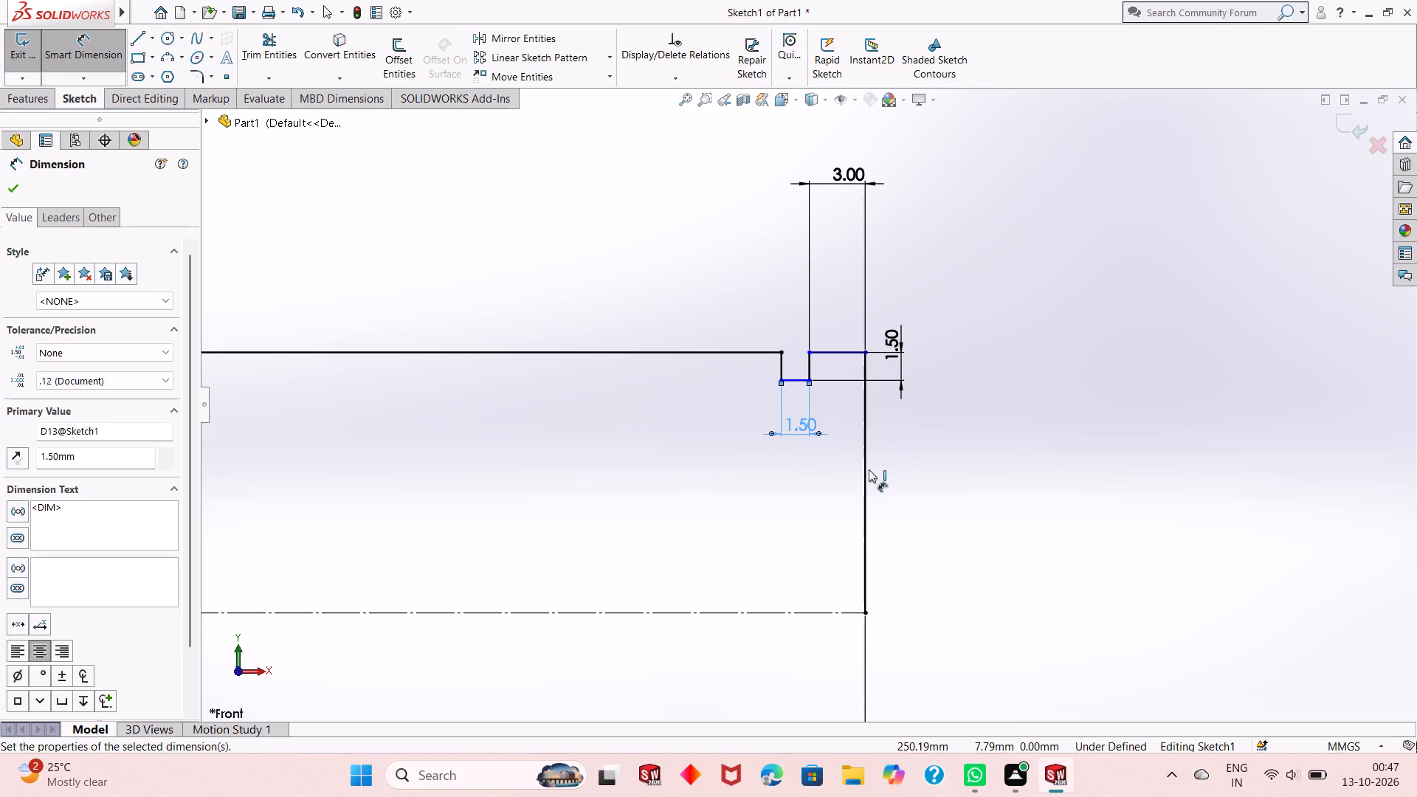
Dimension the height of the vertical end-face line at the far end of the shaft profile.
{"action": "scroll", "coordinate": [850, 477], "scroll_direction": "down", "scroll_amount": 4}
{"action": "scroll", "coordinate": [850, 477], "scroll_direction": "up", "scroll_amount": 7}
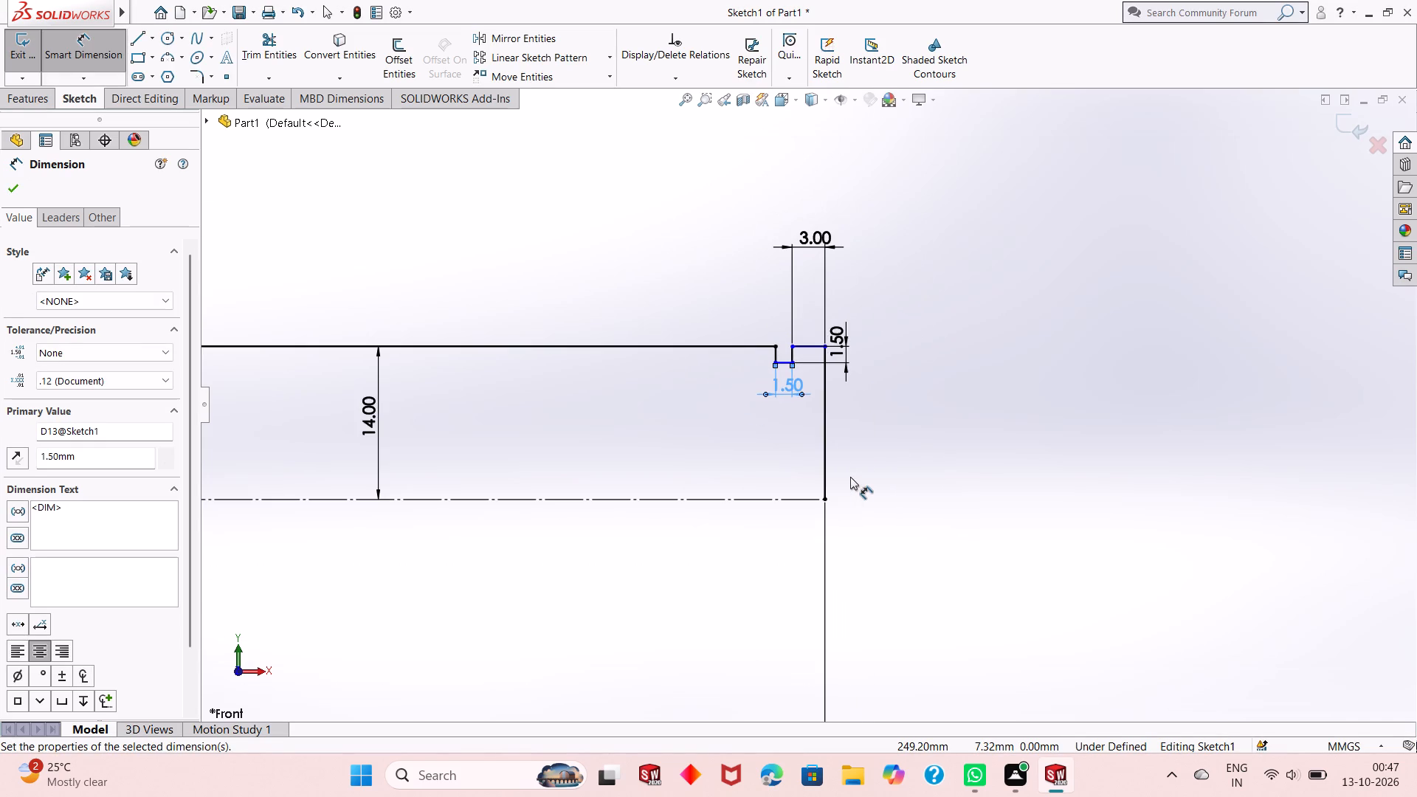
{"action": "scroll", "coordinate": [849, 476], "scroll_direction": "down", "scroll_amount": 2}
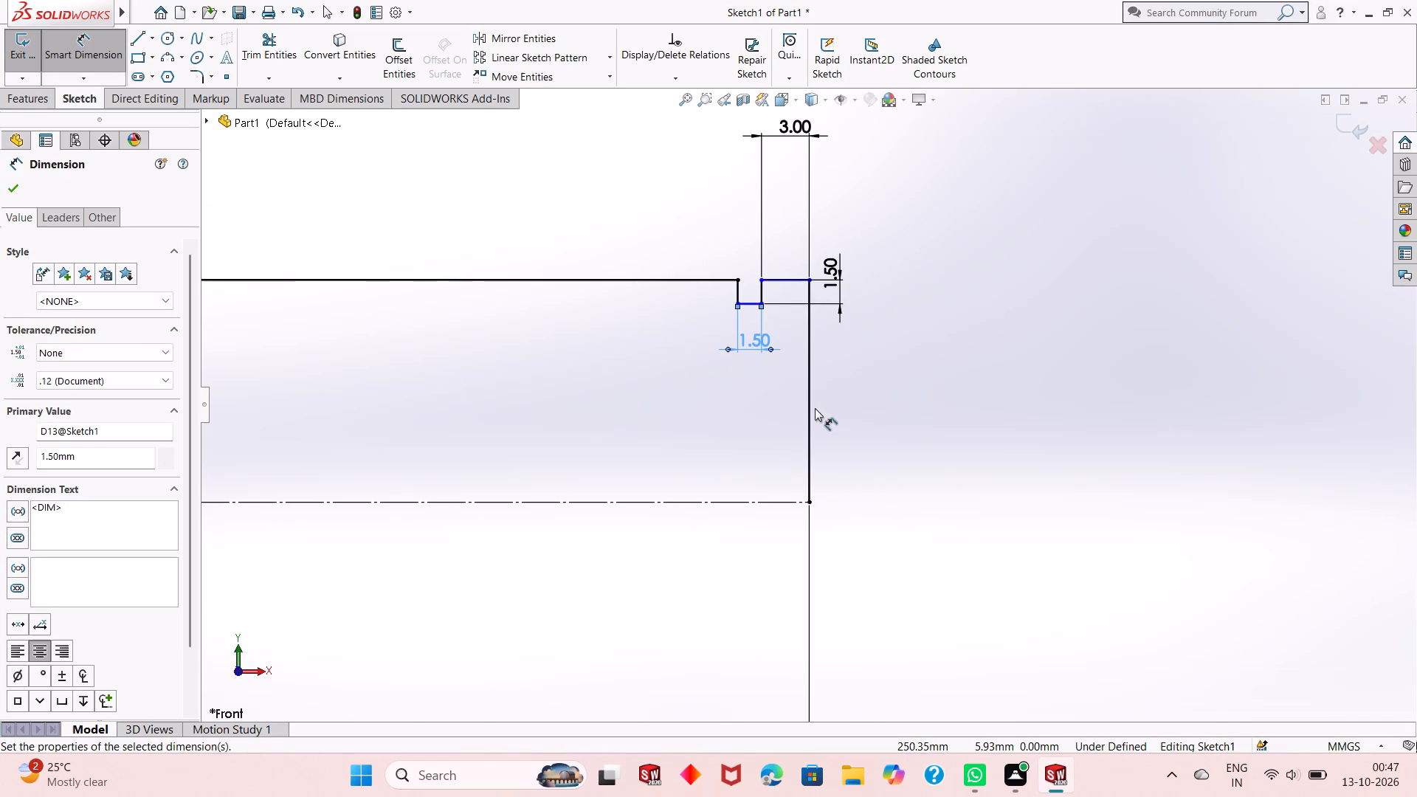
{"action": "left_click", "coordinate": [811, 401]}
{"action": "left_click", "coordinate": [880, 387]}
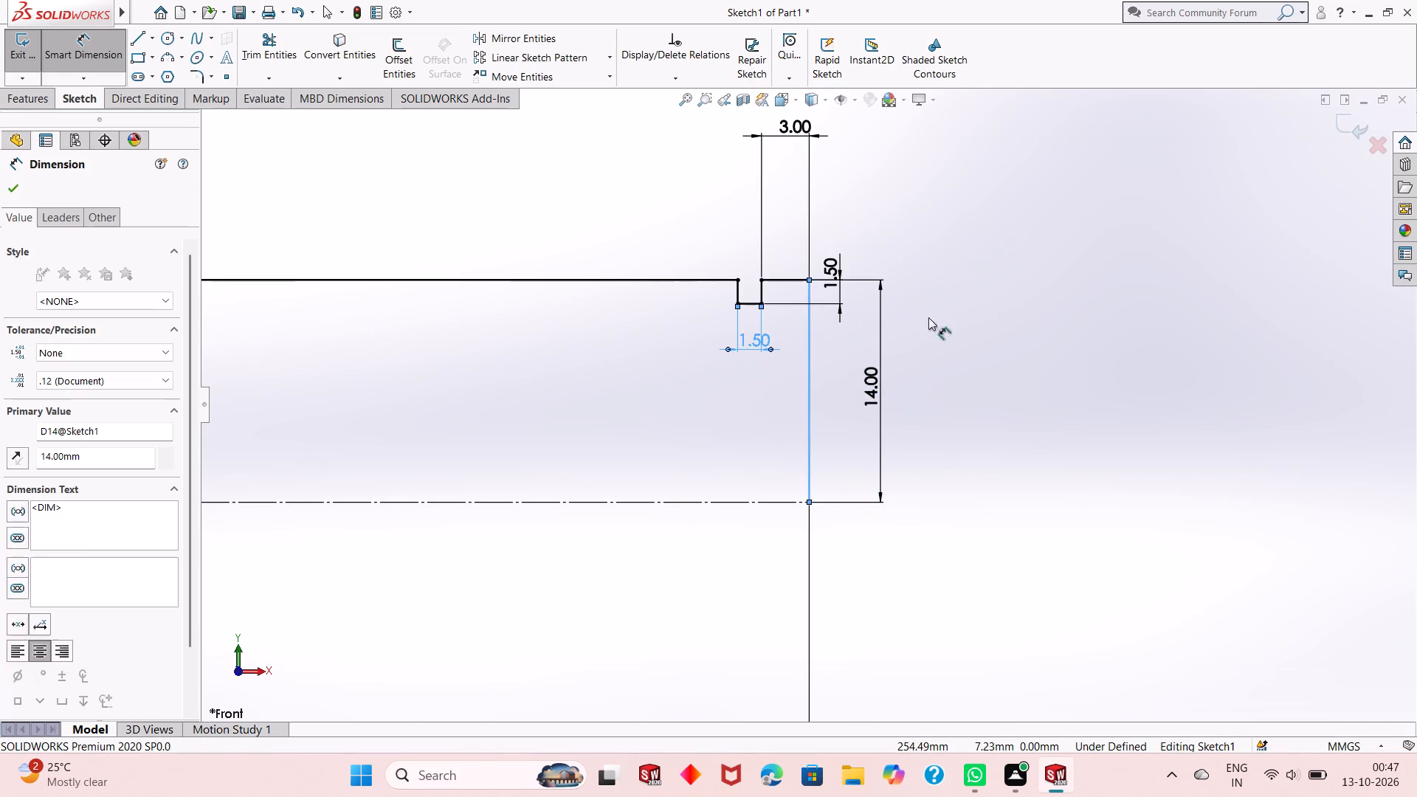
{"action": "left_click", "coordinate": [817, 362]}
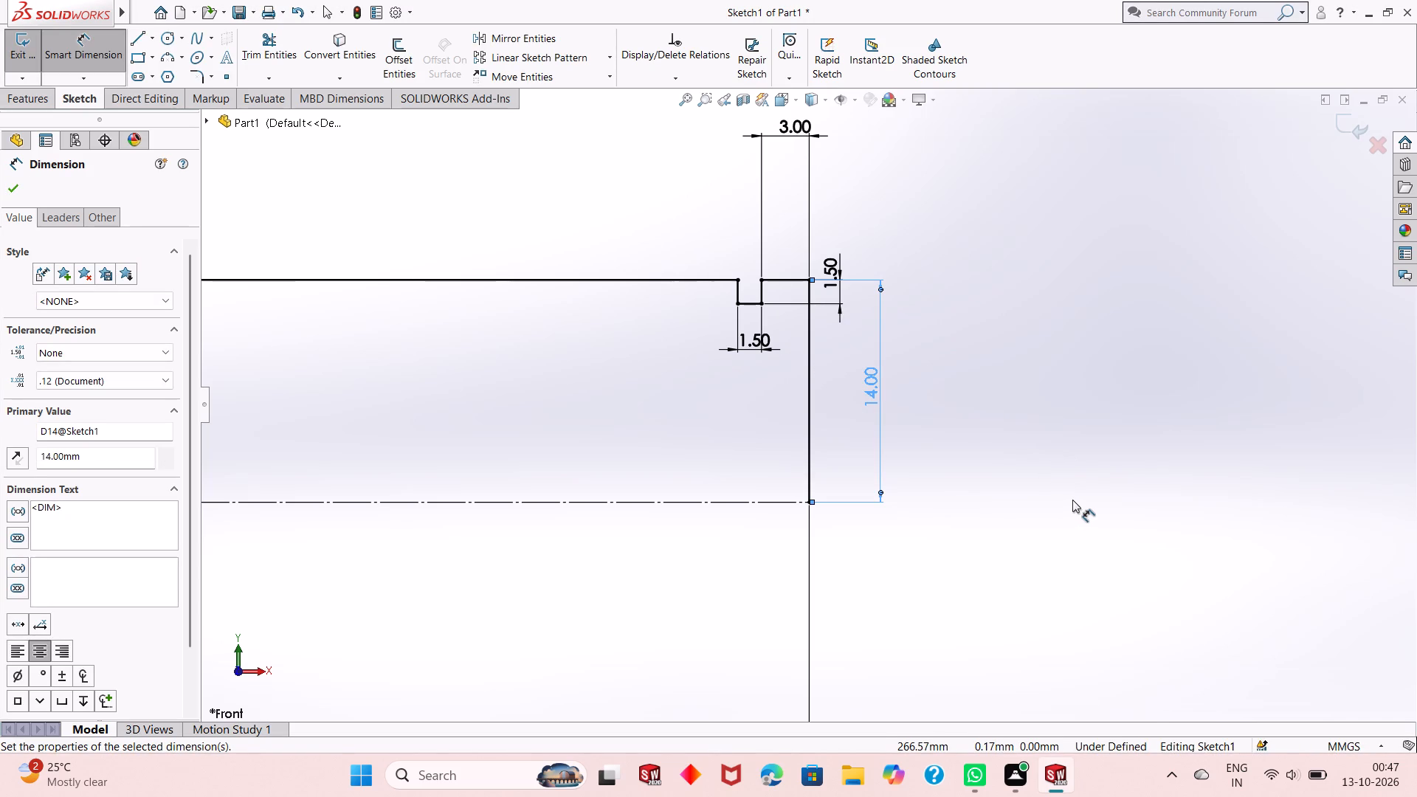
Examine the profile around the raised collar and the small step down for segments that are not fully defined.
{"action": "scroll", "coordinate": [1096, 500], "scroll_direction": "down", "scroll_amount": 2}
{"action": "scroll", "coordinate": [1094, 519], "scroll_direction": "up", "scroll_amount": 4}
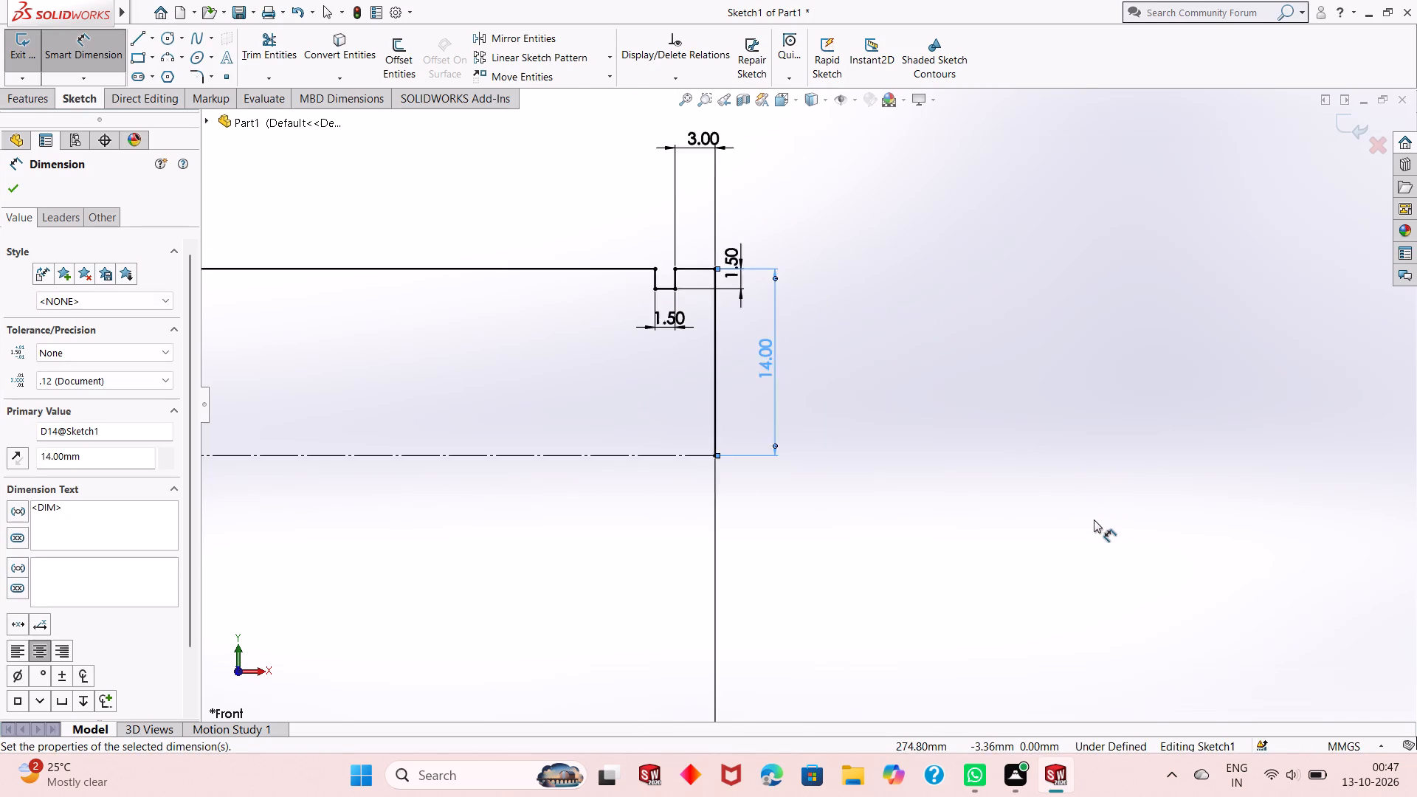
{"action": "scroll", "coordinate": [1094, 520], "scroll_direction": "up", "scroll_amount": 6}
{"action": "scroll", "coordinate": [463, 396], "scroll_direction": "down", "scroll_amount": 4}
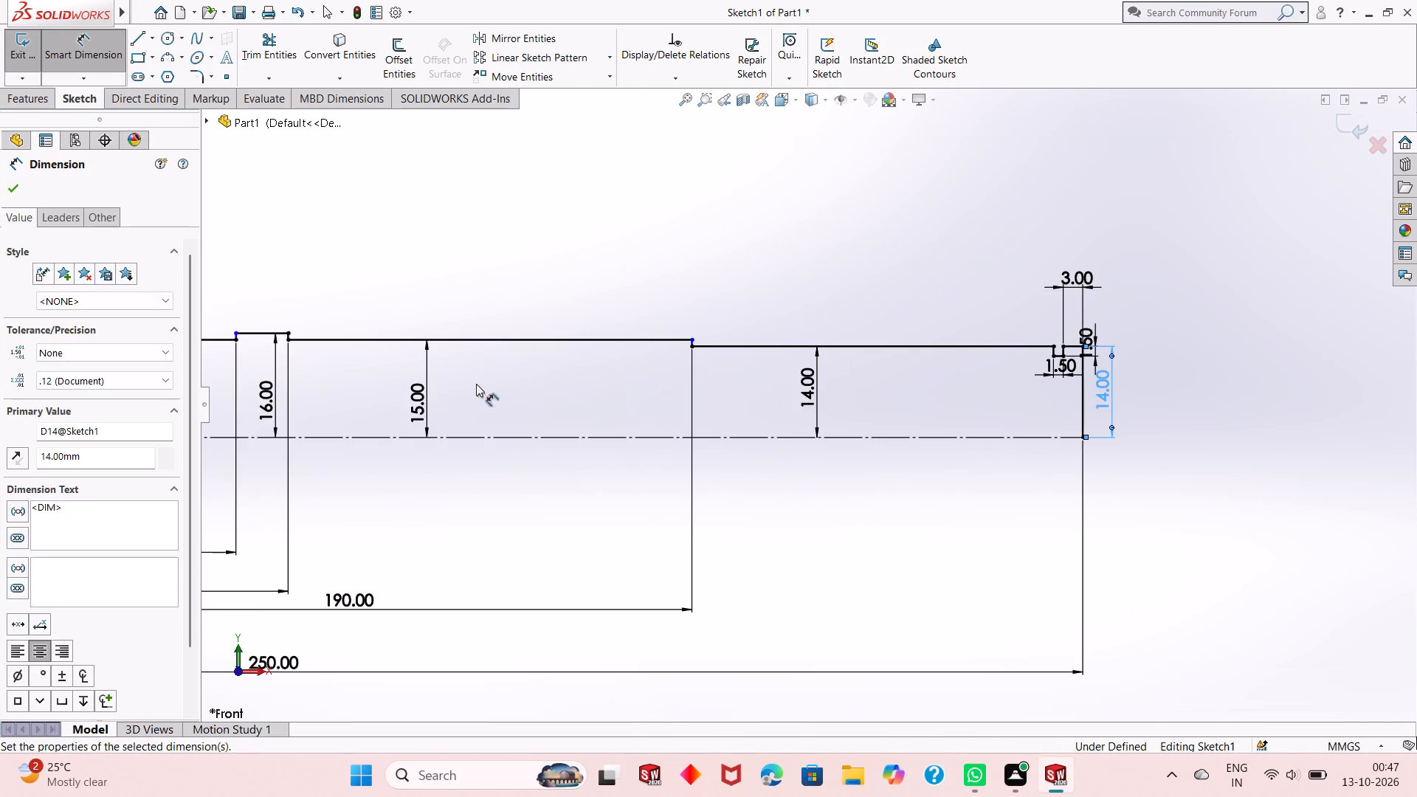
{"action": "scroll", "coordinate": [689, 370], "scroll_direction": "down", "scroll_amount": 2}
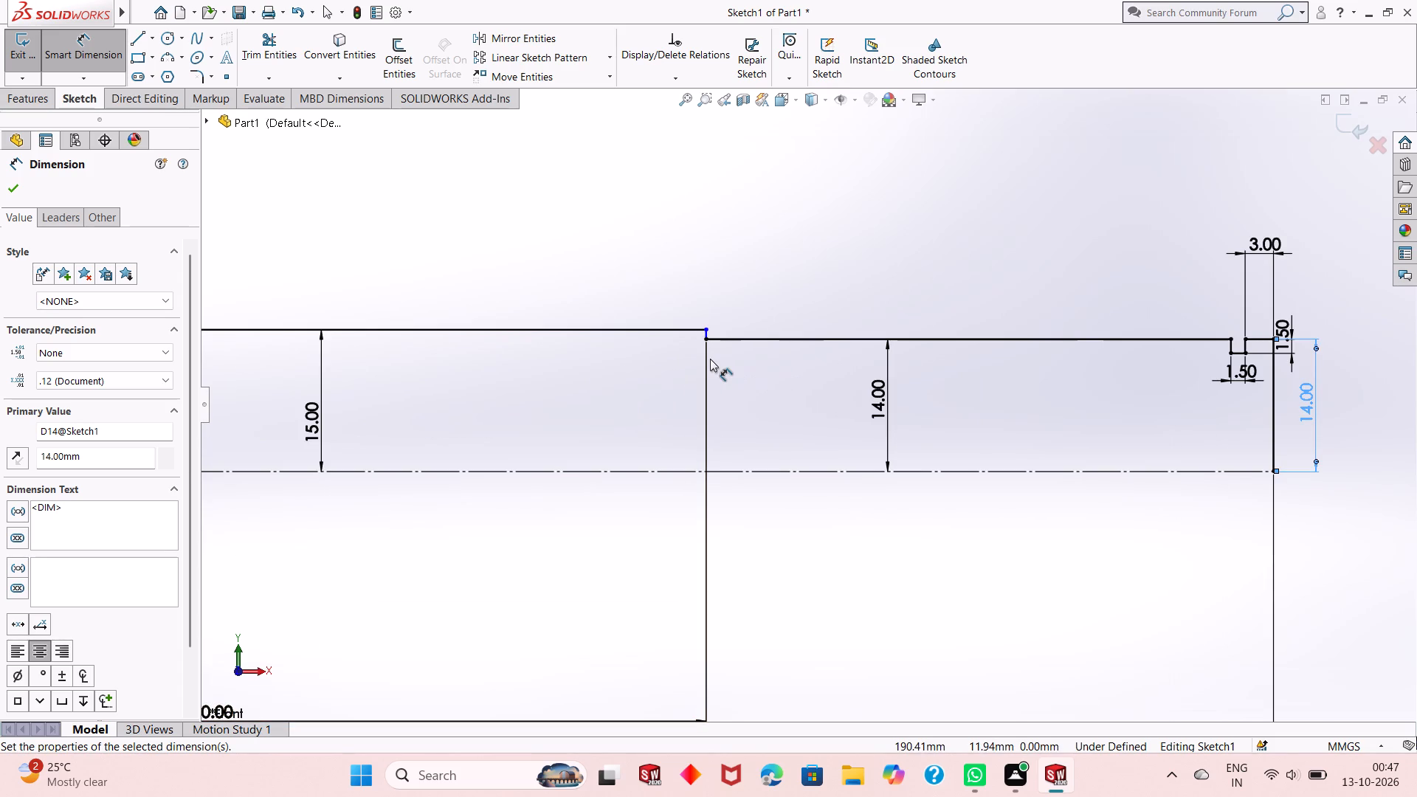
{"action": "scroll", "coordinate": [709, 356], "scroll_direction": "down", "scroll_amount": 3}
{"action": "scroll", "coordinate": [709, 356], "scroll_direction": "up", "scroll_amount": 3}
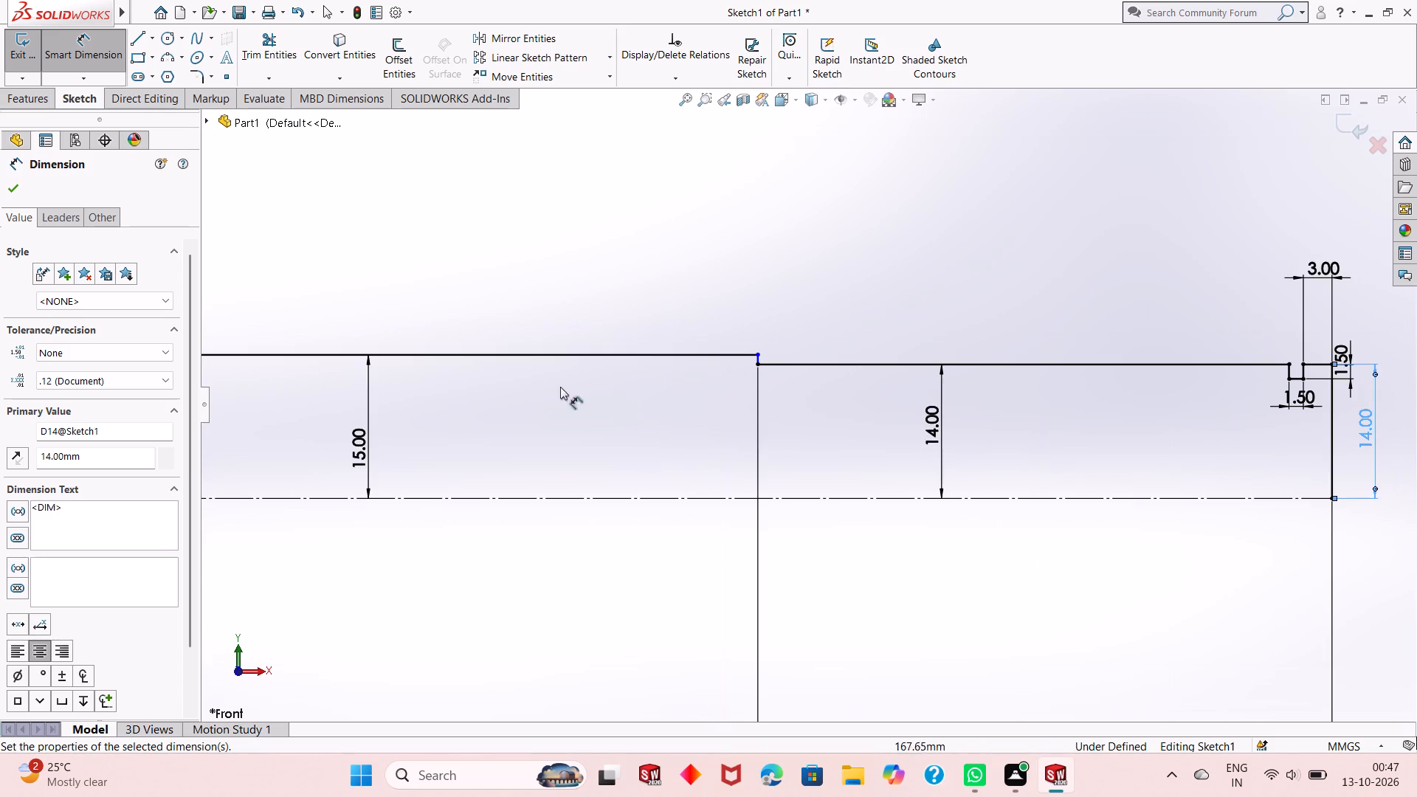
Dimension the height of the short vertical line at the small step down, 190 mm along the shaft profile.
{"action": "scroll", "coordinate": [791, 401], "scroll_direction": "down", "scroll_amount": 1}
{"action": "scroll", "coordinate": [782, 361], "scroll_direction": "up", "scroll_amount": 2}
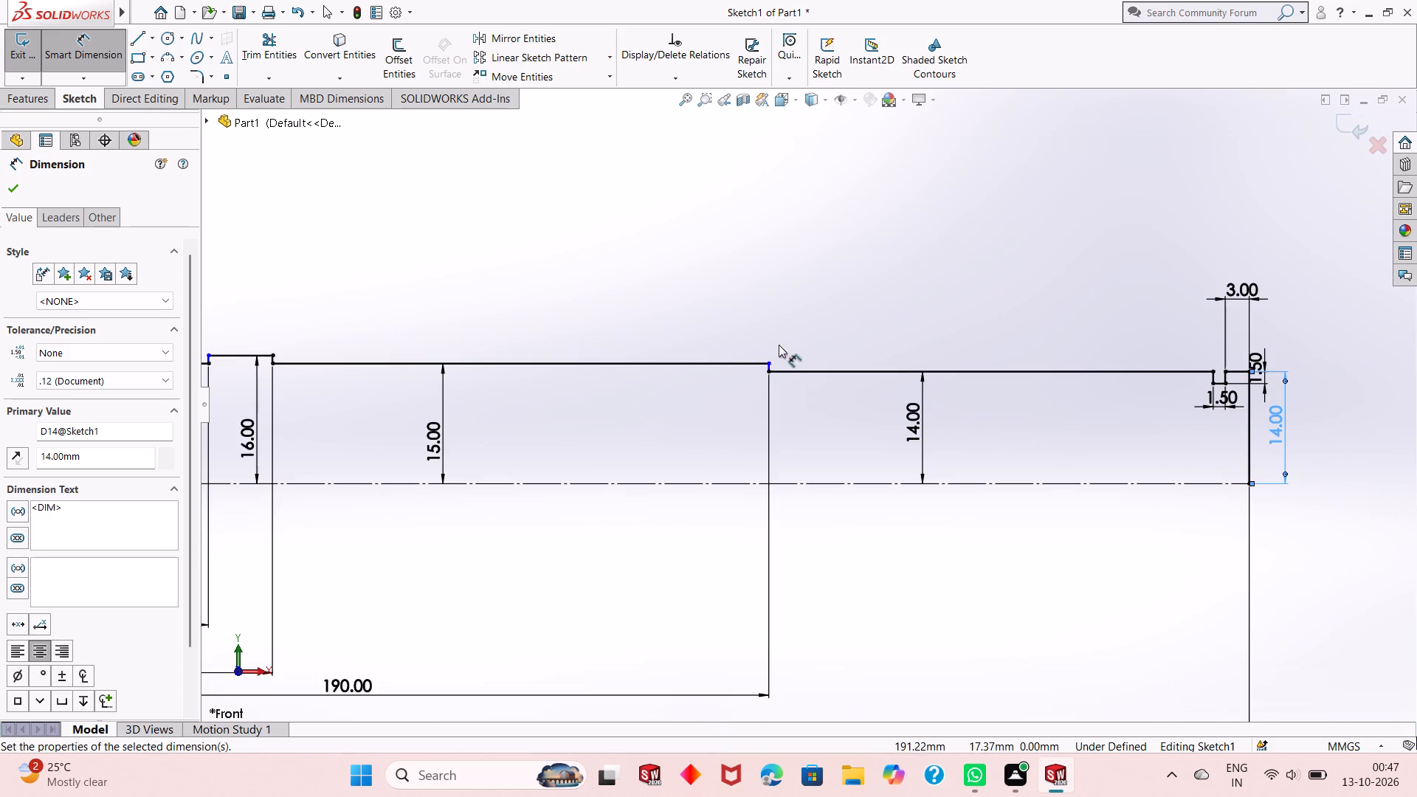
{"action": "scroll", "coordinate": [787, 390], "scroll_direction": "down", "scroll_amount": 11}
{"action": "left_click", "coordinate": [777, 359]}
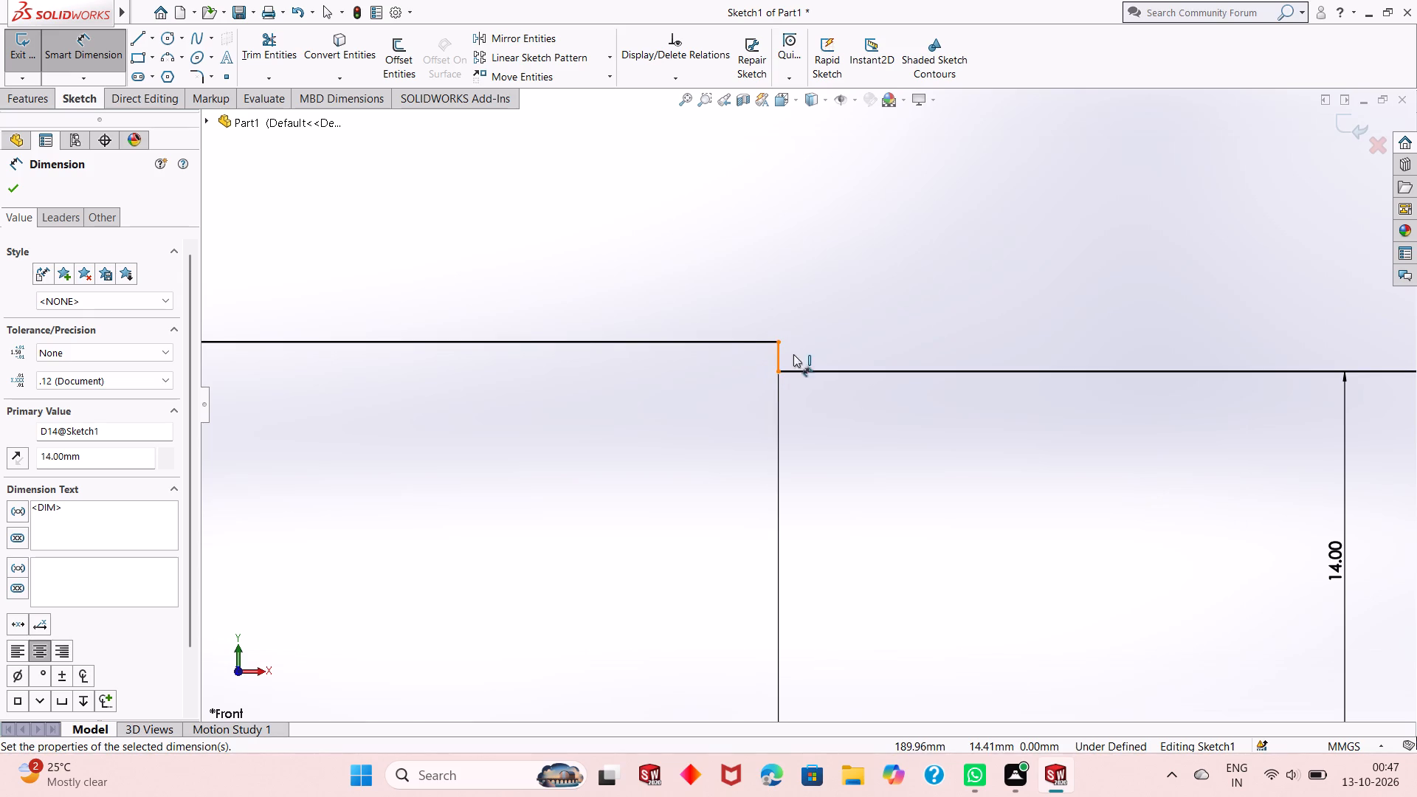
{"action": "left_click", "coordinate": [837, 346]}
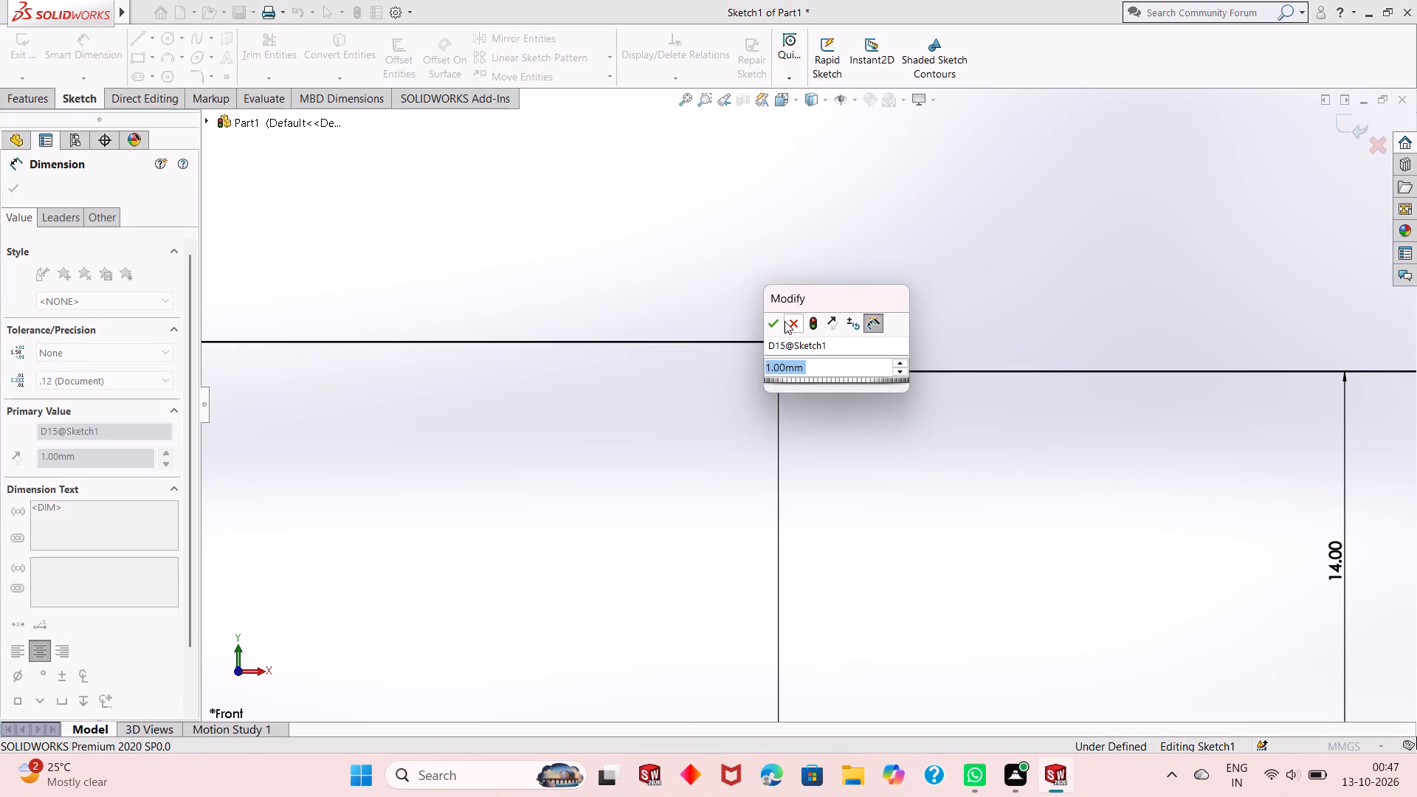
{"action": "left_click", "coordinate": [776, 324]}
{"action": "scroll", "coordinate": [903, 390], "scroll_direction": "down", "scroll_amount": 7}
{"action": "scroll", "coordinate": [903, 390], "scroll_direction": "up", "scroll_amount": 3}
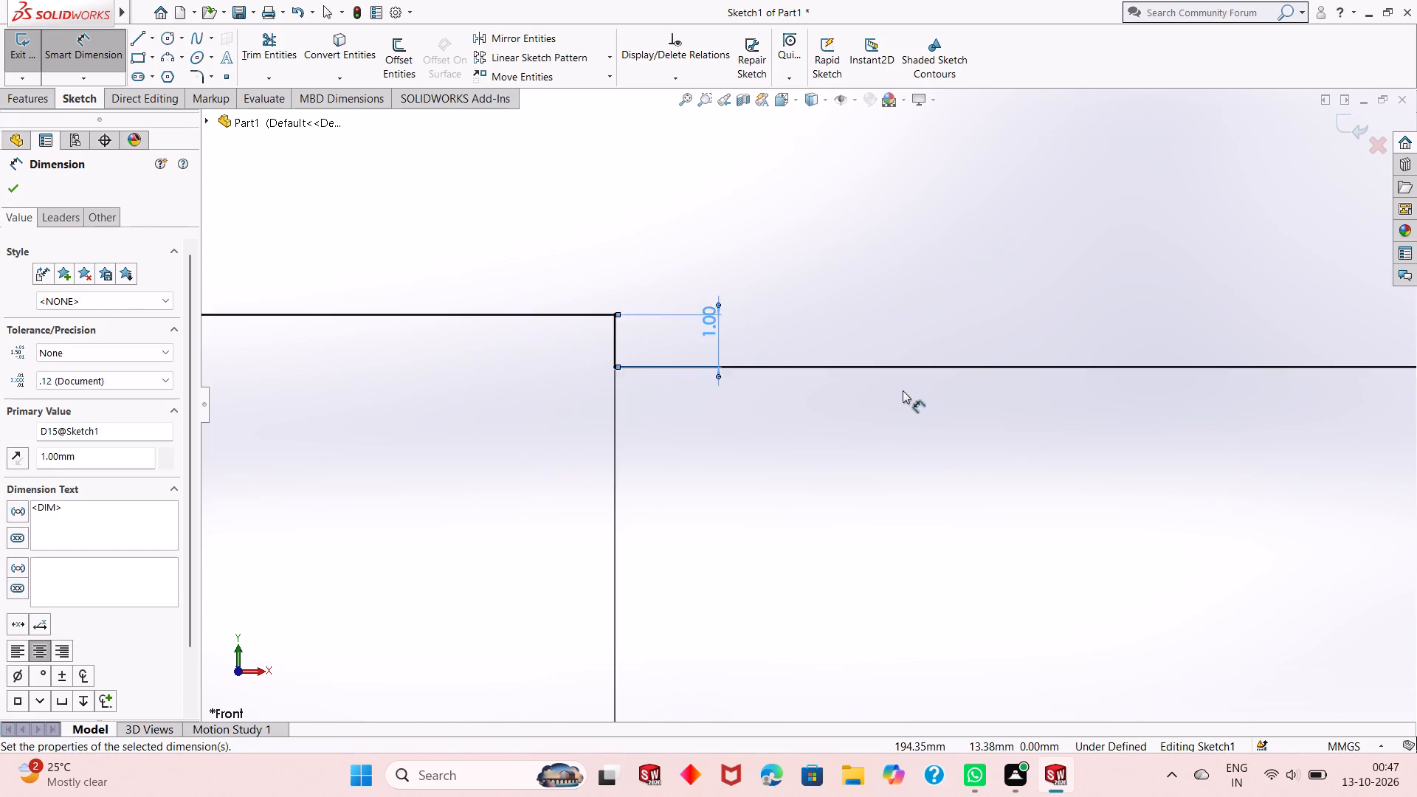
{"action": "scroll", "coordinate": [903, 390], "scroll_direction": "up", "scroll_amount": 20}
{"action": "scroll", "coordinate": [903, 390], "scroll_direction": "up", "scroll_amount": 1}
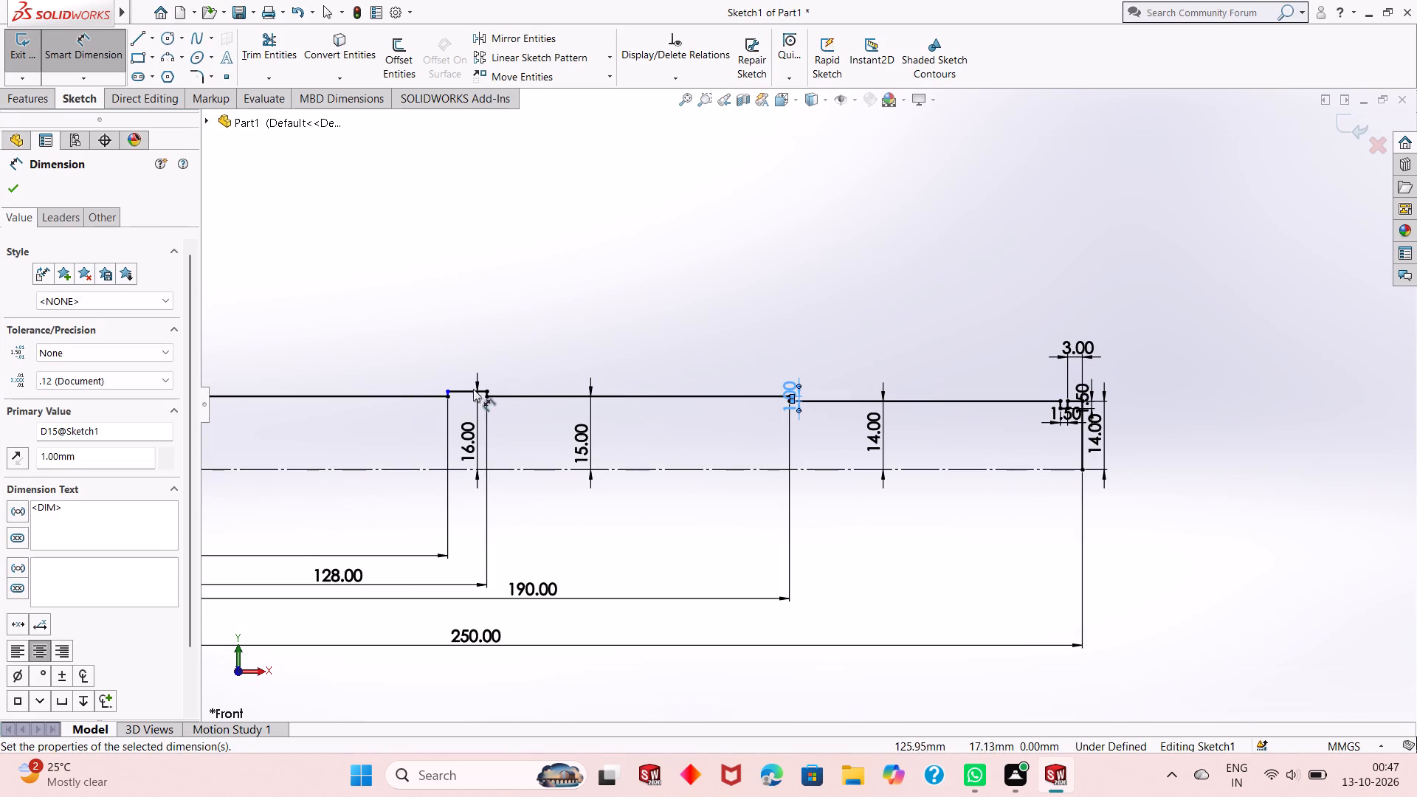
{"action": "scroll", "coordinate": [466, 396], "scroll_direction": "down", "scroll_amount": 4}
{"action": "right_click", "coordinate": [642, 304]}
{"action": "left_click", "coordinate": [658, 351]}
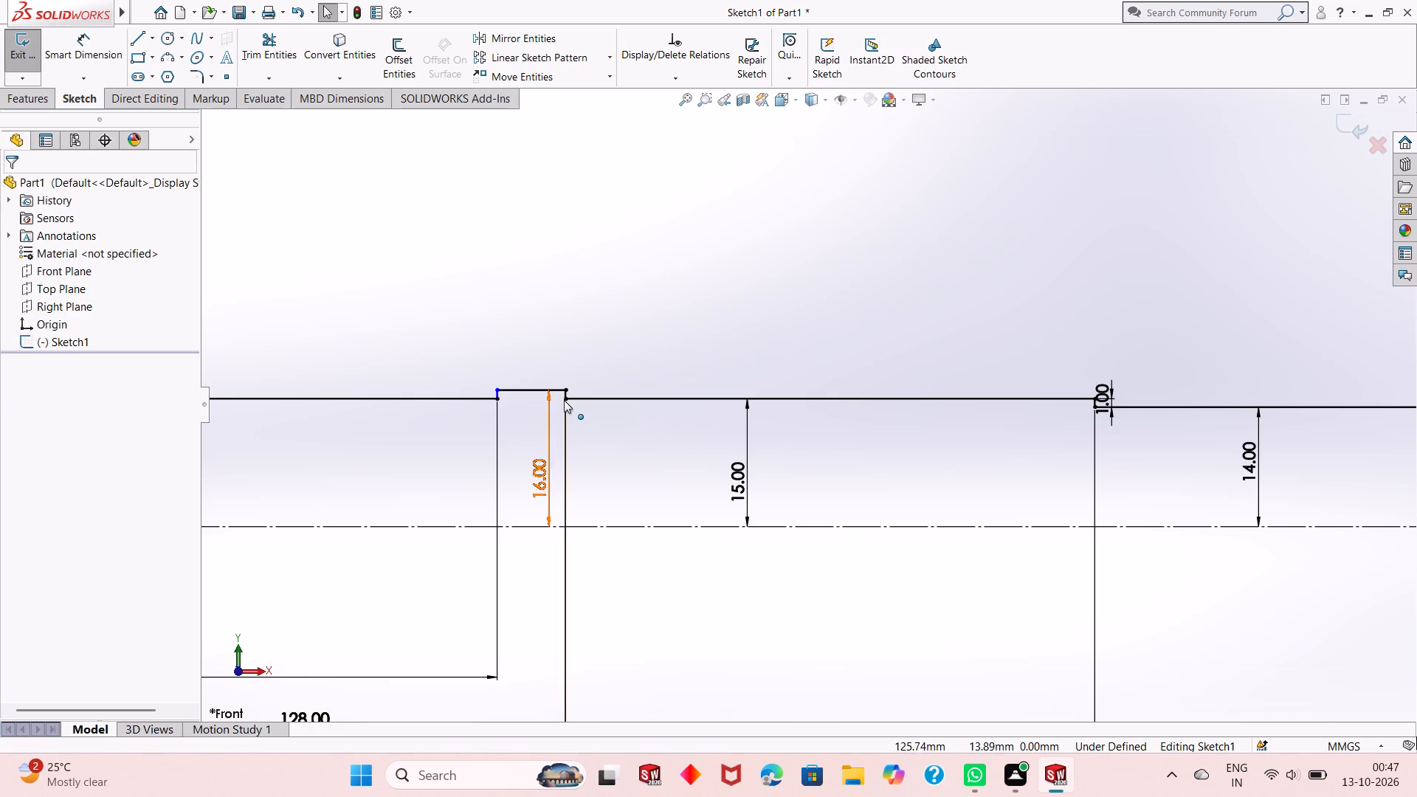
Add an equal relation between the two short vertical side lines of the raised collar.
{"action": "scroll", "coordinate": [564, 400], "scroll_direction": "down", "scroll_amount": 5}
{"action": "left_click", "coordinate": [630, 387]}
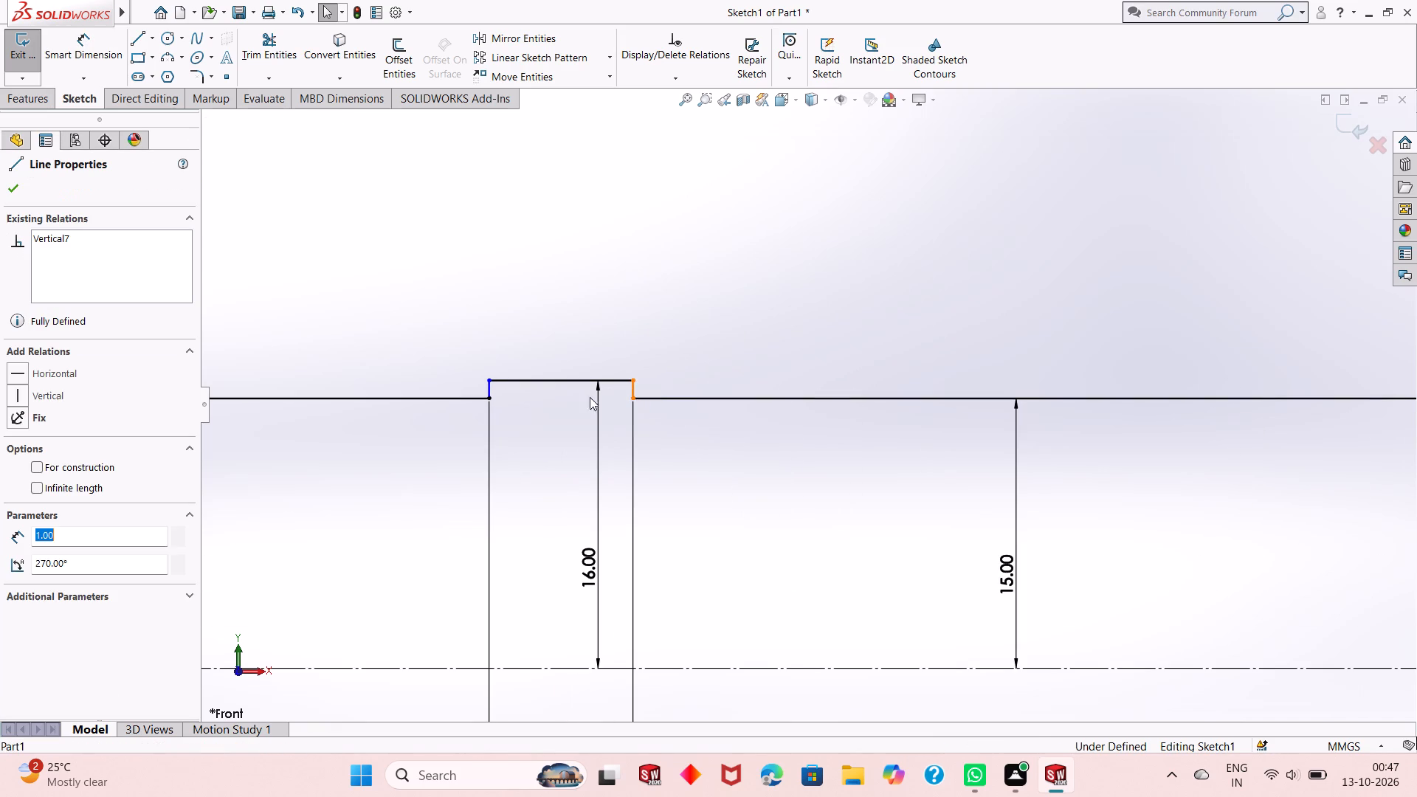
{"action": "left_click", "coordinate": [490, 391], "text": "ctrl"}
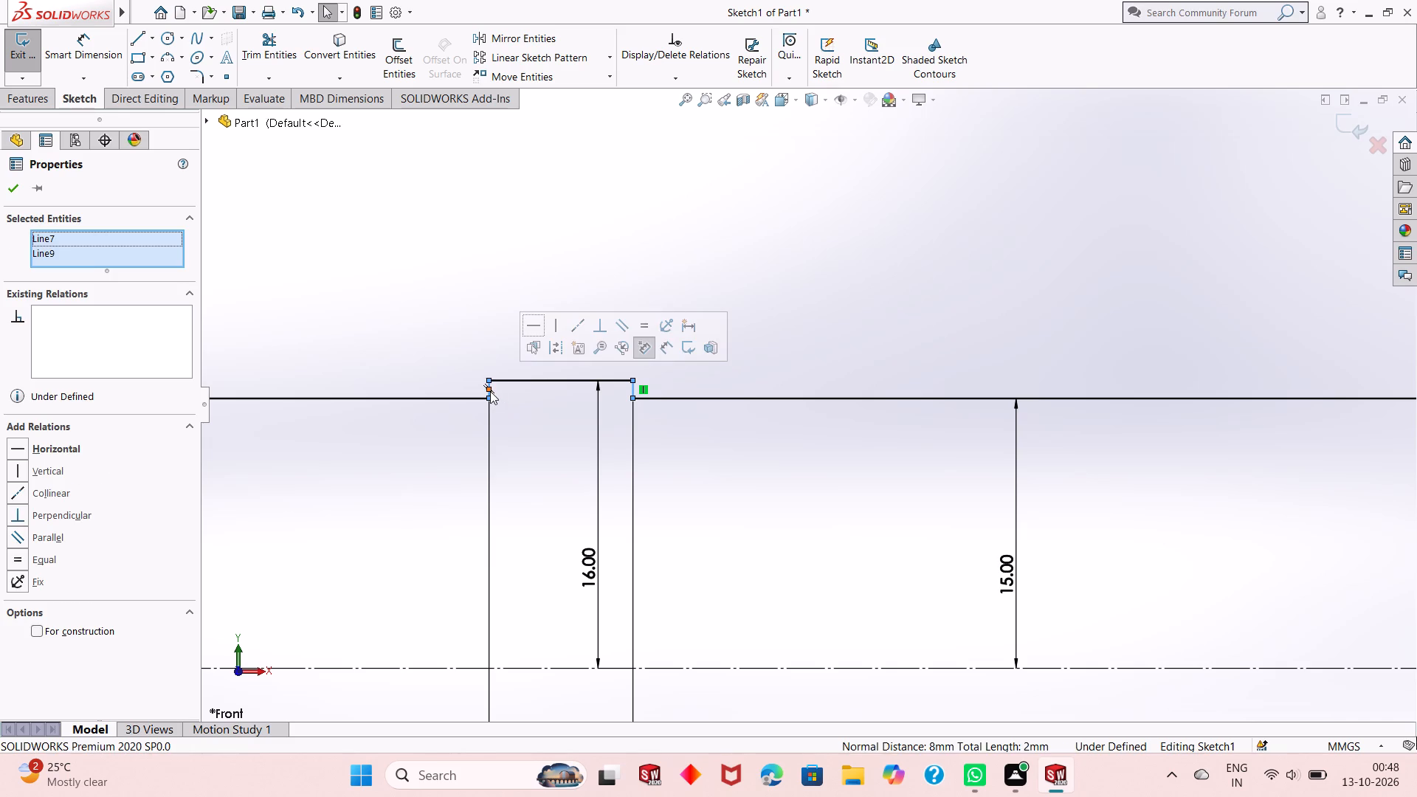
{"action": "left_click", "coordinate": [648, 322]}
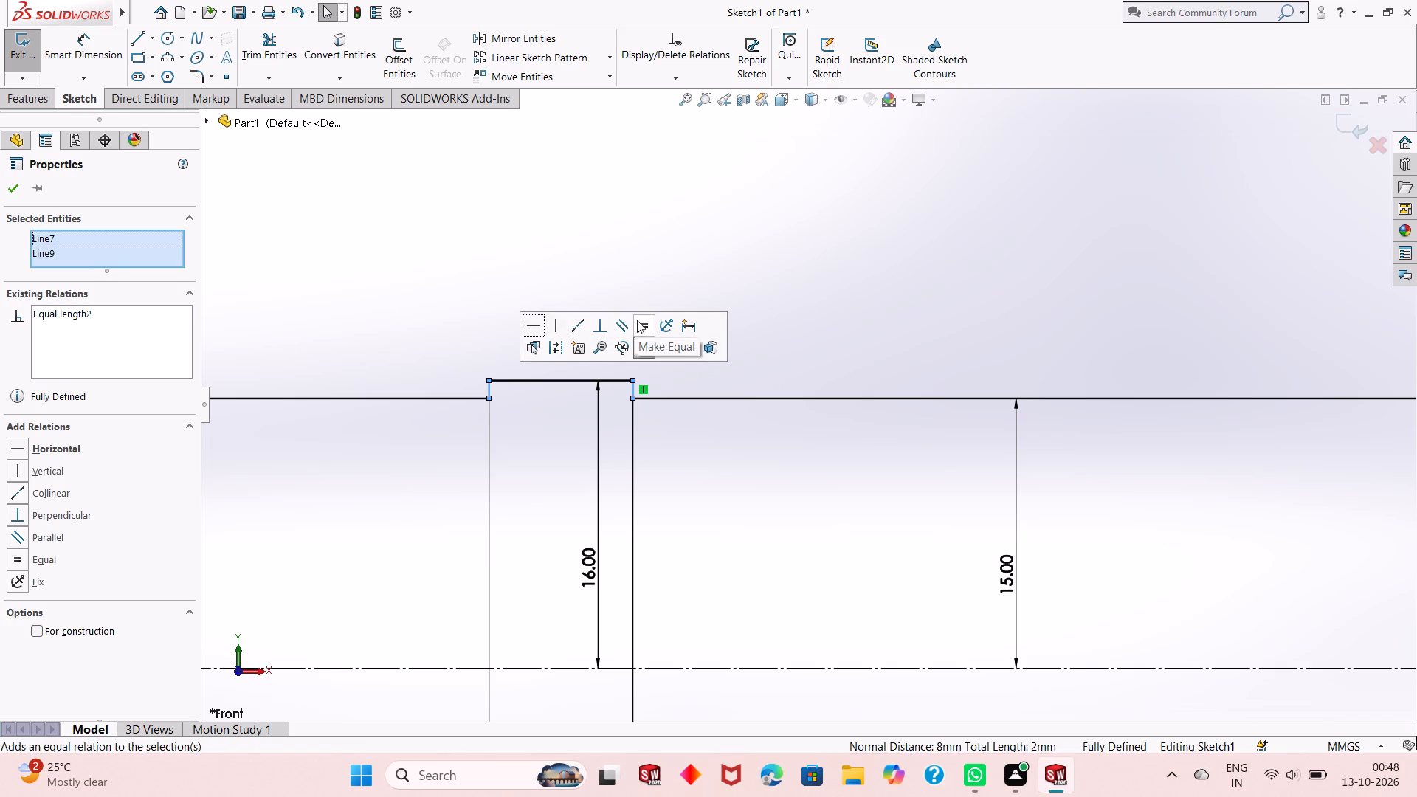
{"action": "left_click", "coordinate": [17, 190]}
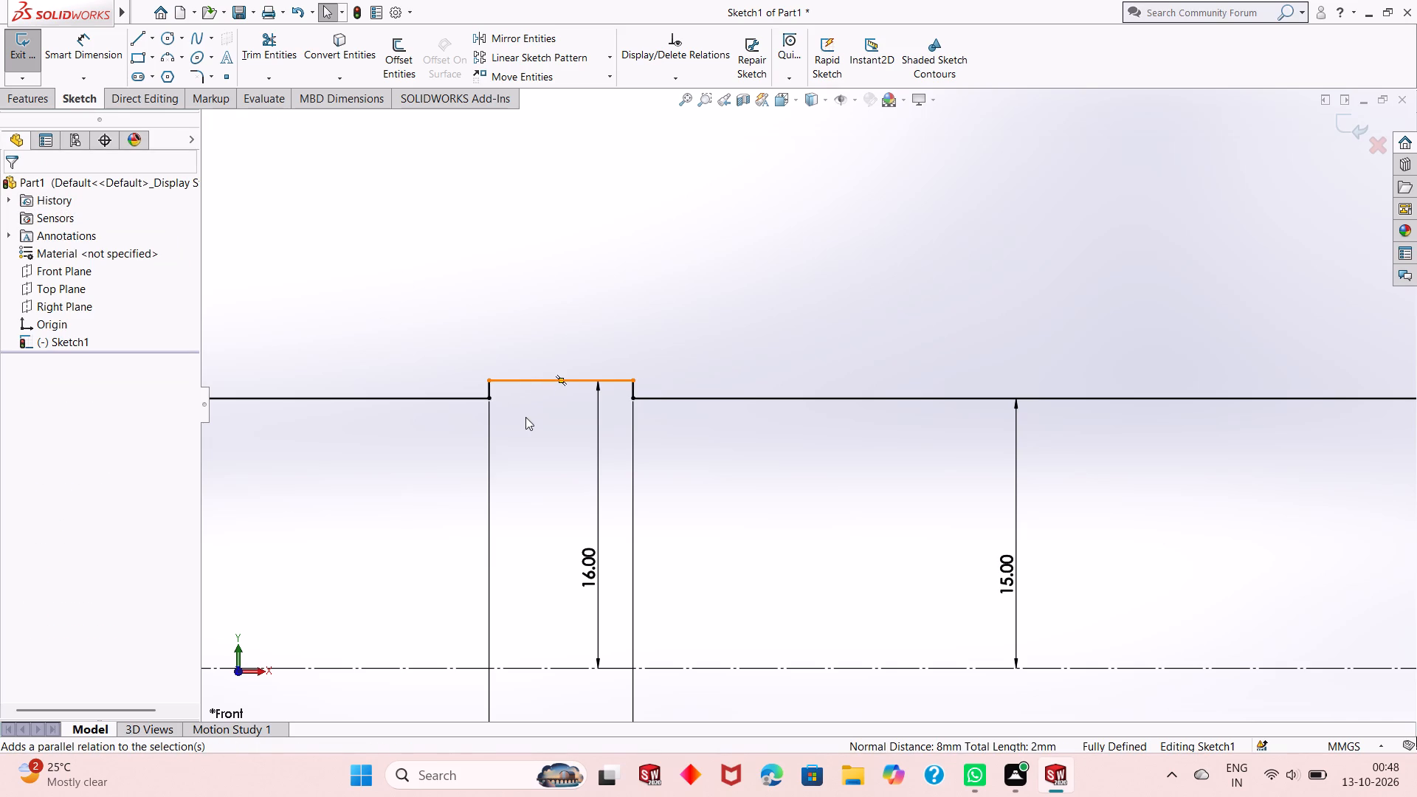
Spread out the end-face height, groove width and groove depth dimensions around the end groove so they no longer crowd the profile.
{"action": "scroll", "coordinate": [559, 471], "scroll_direction": "down", "scroll_amount": 3}
{"action": "scroll", "coordinate": [559, 471], "scroll_direction": "up", "scroll_amount": 4}
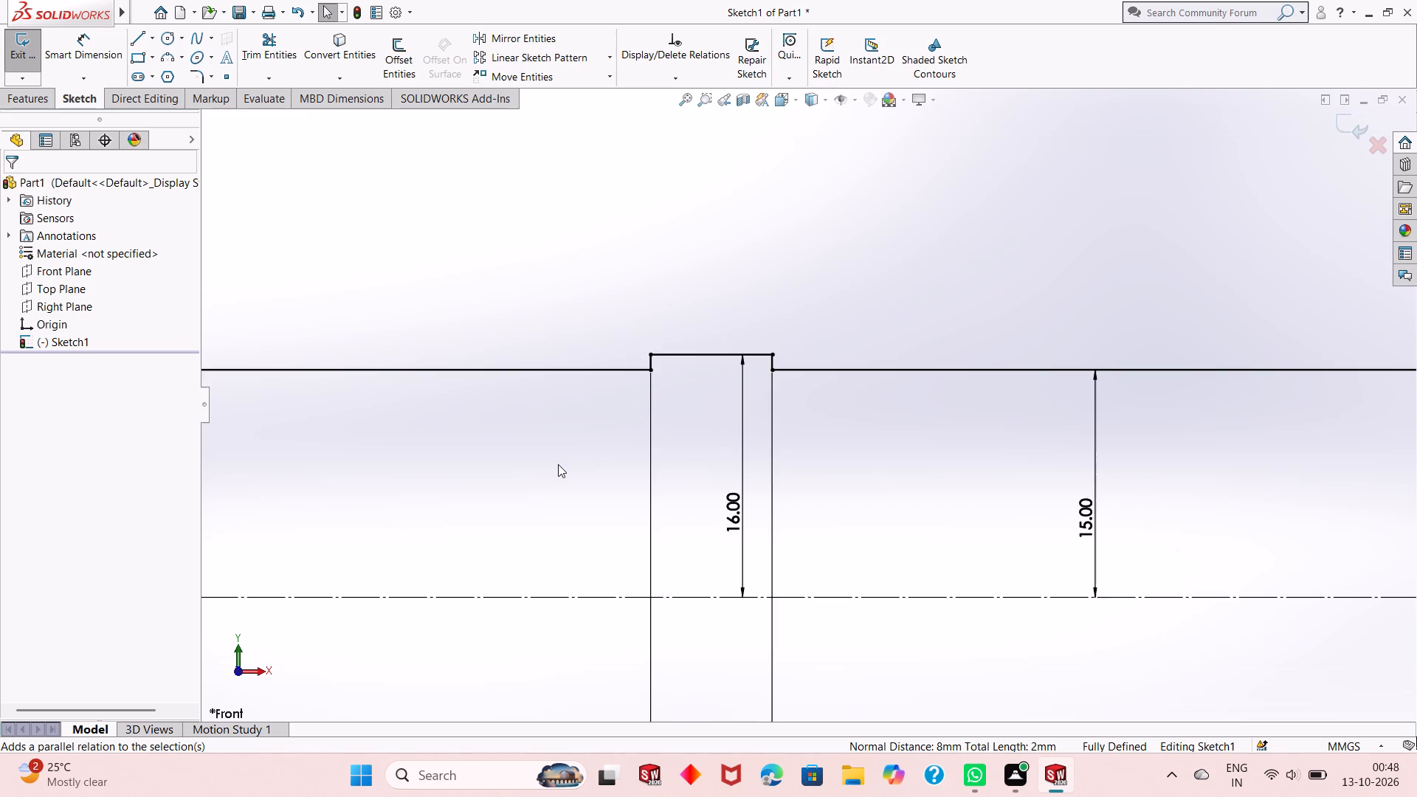
{"action": "scroll", "coordinate": [558, 464], "scroll_direction": "up", "scroll_amount": 10}
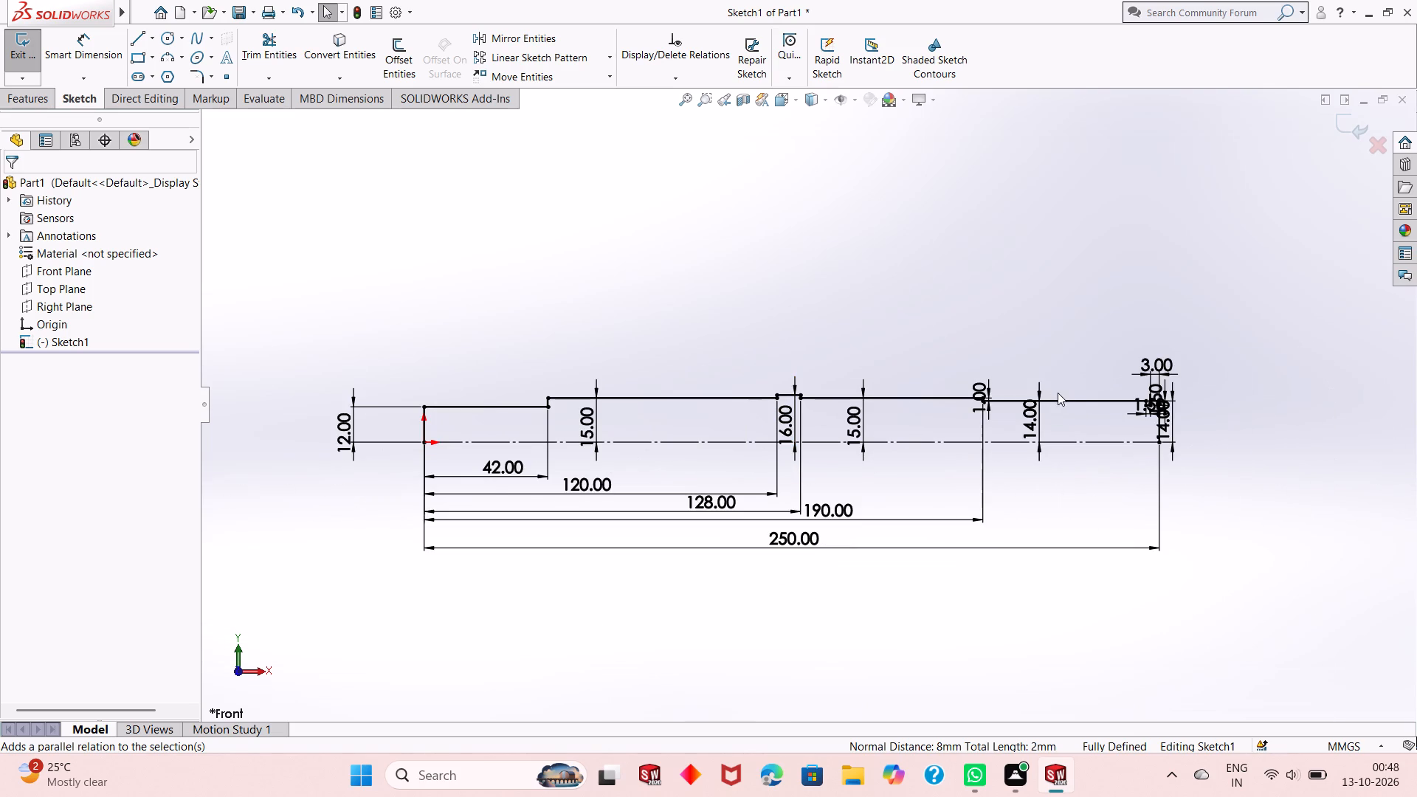
{"action": "scroll", "coordinate": [1074, 393], "scroll_direction": "up", "scroll_amount": 2}
{"action": "scroll", "coordinate": [1040, 407], "scroll_direction": "down", "scroll_amount": 6}
{"action": "scroll", "coordinate": [980, 428], "scroll_direction": "down", "scroll_amount": 3}
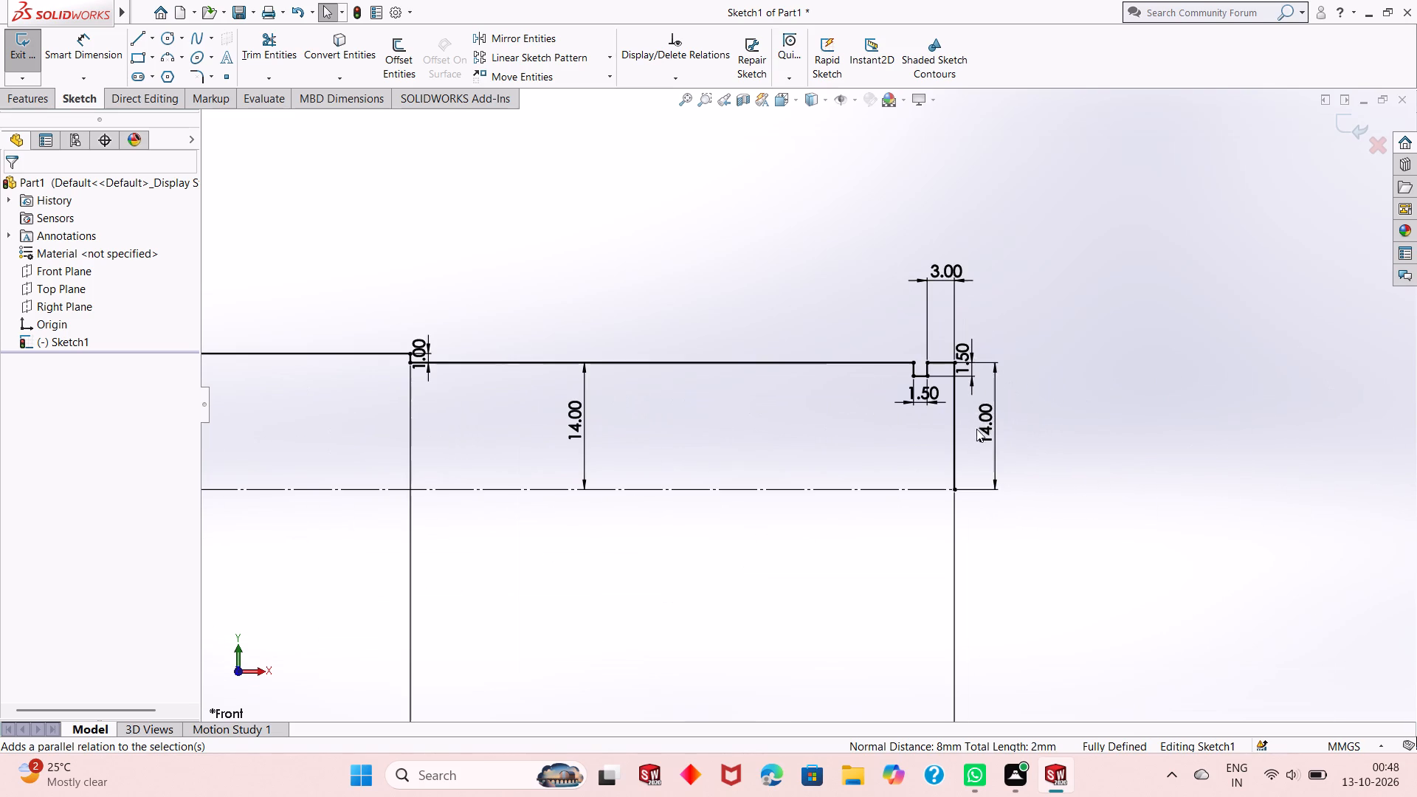
{"action": "left_click_drag", "start_coordinate": [987, 419], "coordinate": [1041, 444]}
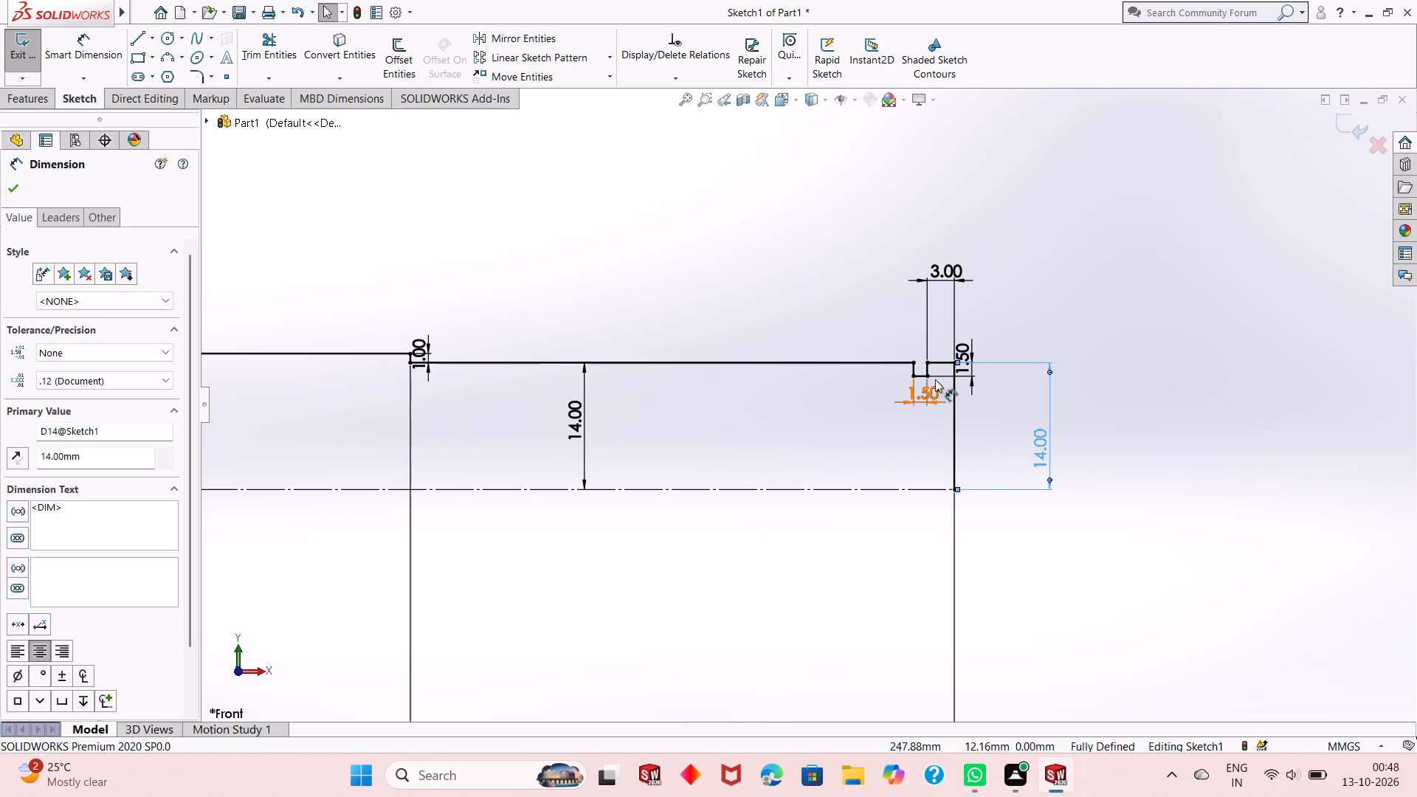
{"action": "left_click_drag", "start_coordinate": [915, 380], "coordinate": [923, 416]}
{"action": "left_click_drag", "start_coordinate": [975, 354], "coordinate": [1032, 344]}
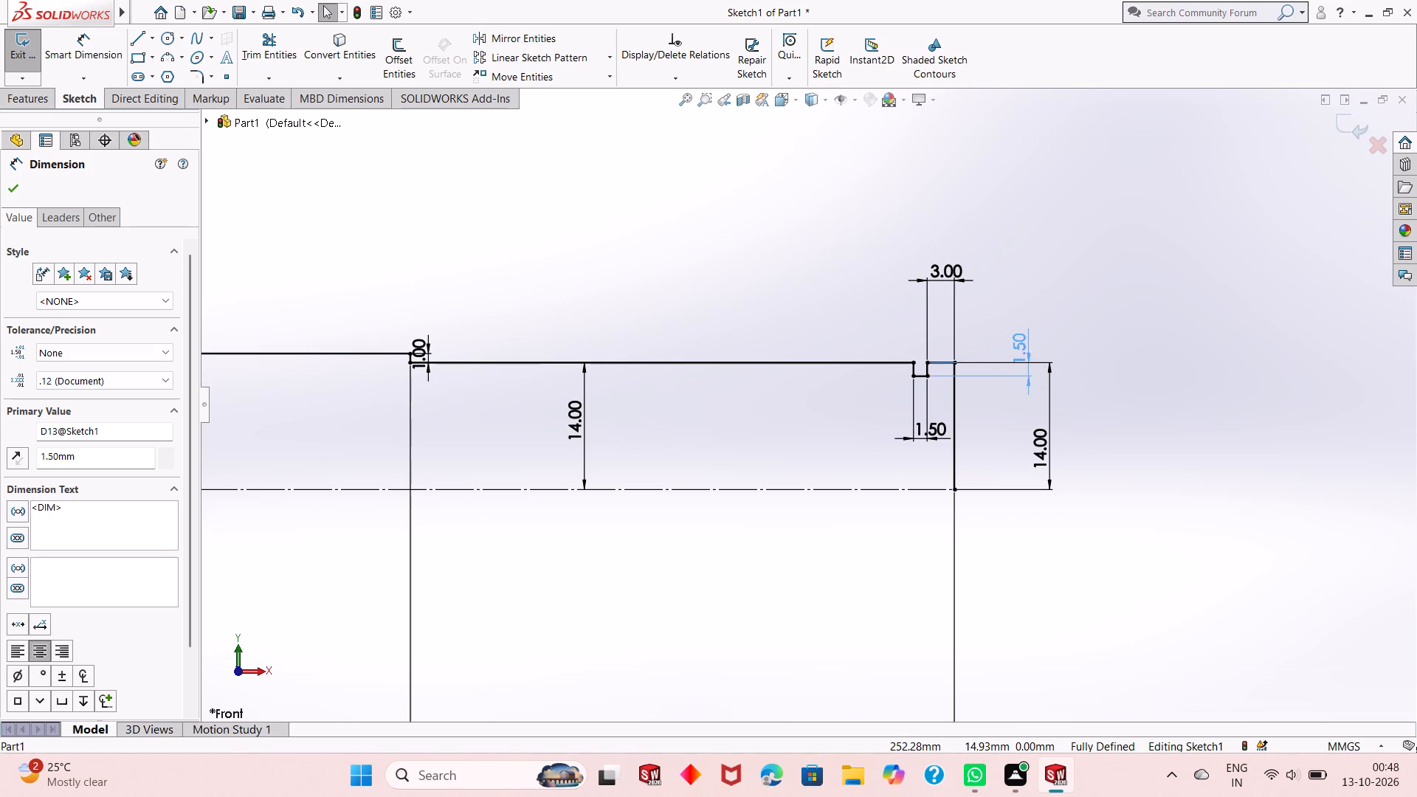
{"action": "left_click", "coordinate": [1138, 264]}
Examine the whole dimensioned shaft profile from the origin to the grooved end.
{"action": "scroll", "coordinate": [1137, 390], "scroll_direction": "down", "scroll_amount": 3}
{"action": "scroll", "coordinate": [1129, 421], "scroll_direction": "up", "scroll_amount": 4}
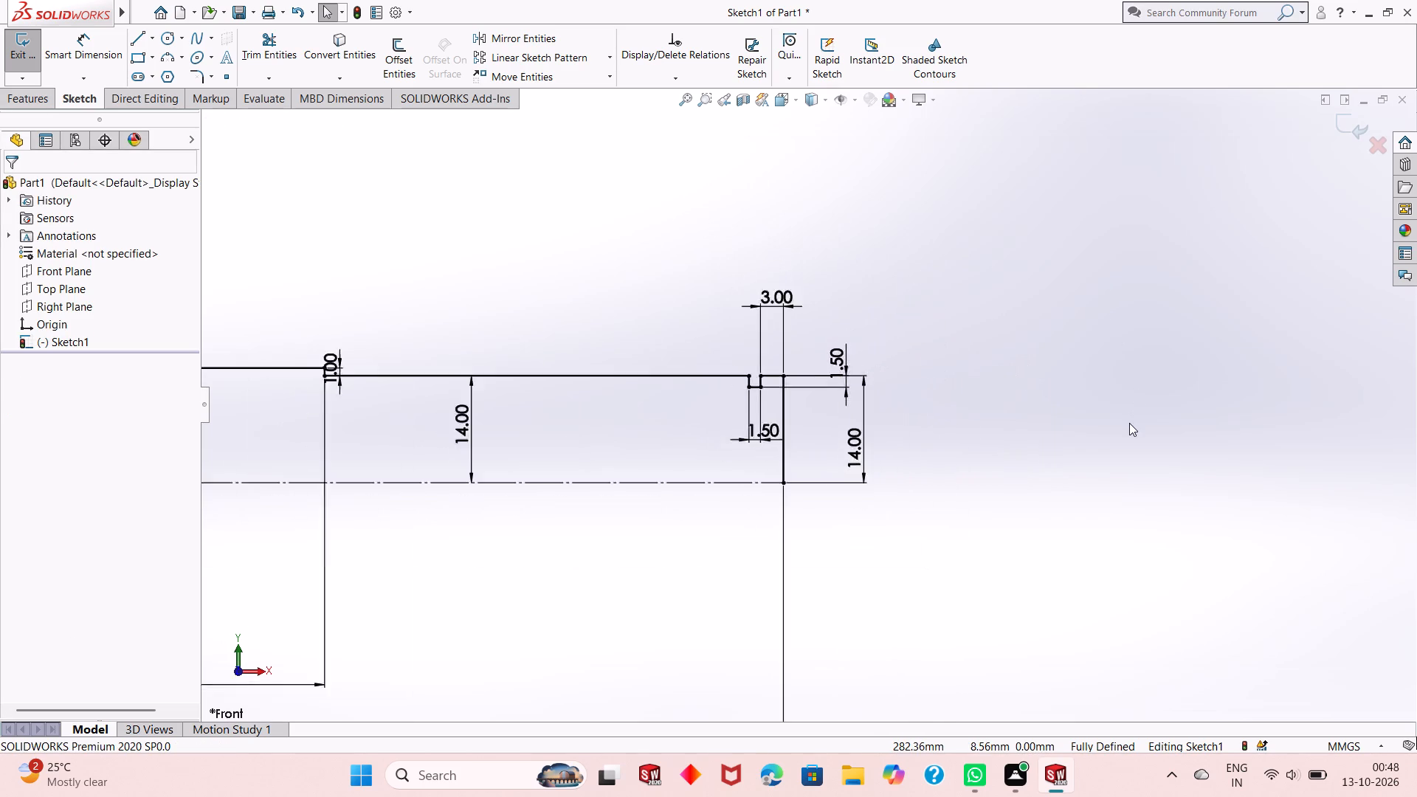
{"action": "scroll", "coordinate": [1129, 423], "scroll_direction": "up", "scroll_amount": 7}
{"action": "scroll", "coordinate": [339, 439], "scroll_direction": "up", "scroll_amount": 2}
{"action": "scroll", "coordinate": [334, 433], "scroll_direction": "down", "scroll_amount": 2}
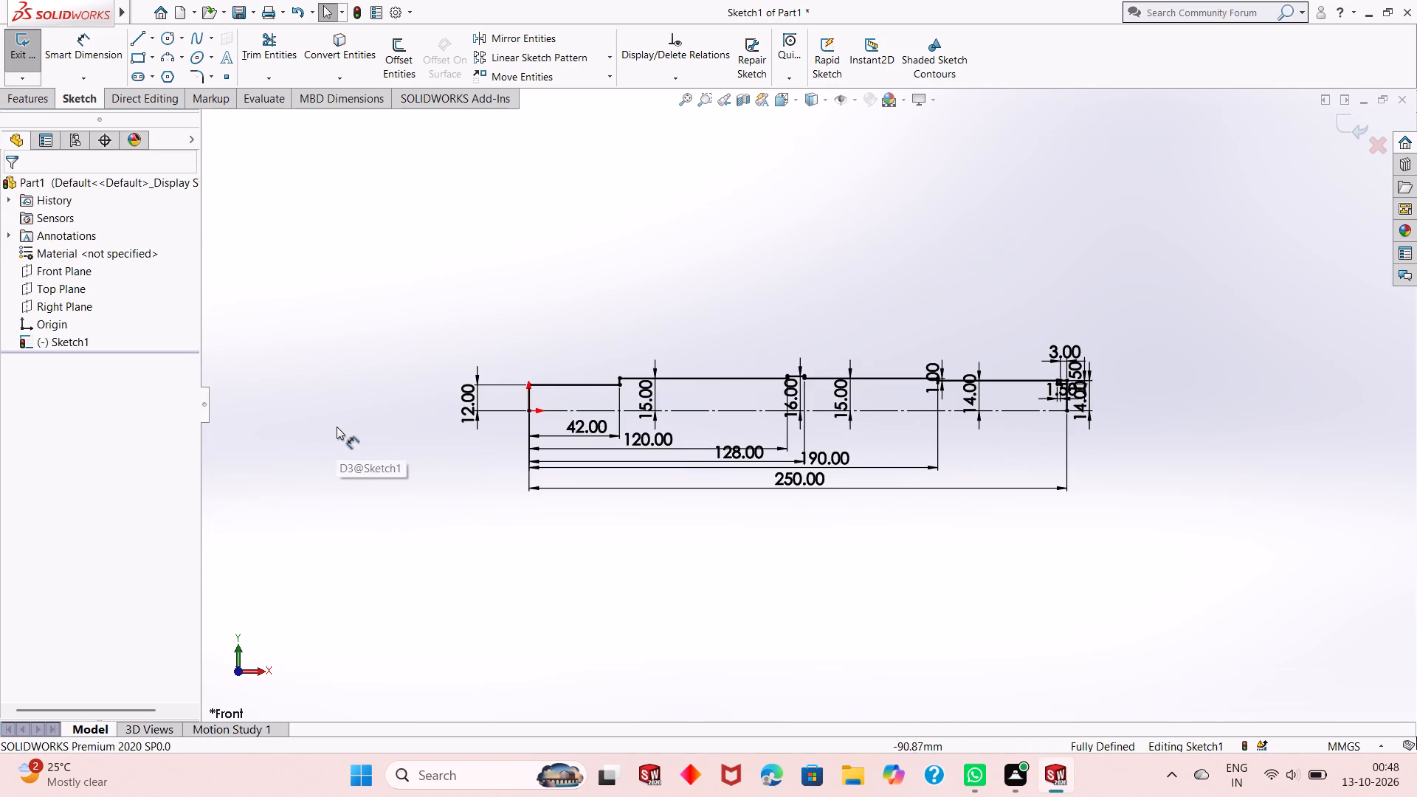
{"action": "scroll", "coordinate": [925, 393], "scroll_direction": "down", "scroll_amount": 2}
{"action": "scroll", "coordinate": [770, 417], "scroll_direction": "down", "scroll_amount": 2}
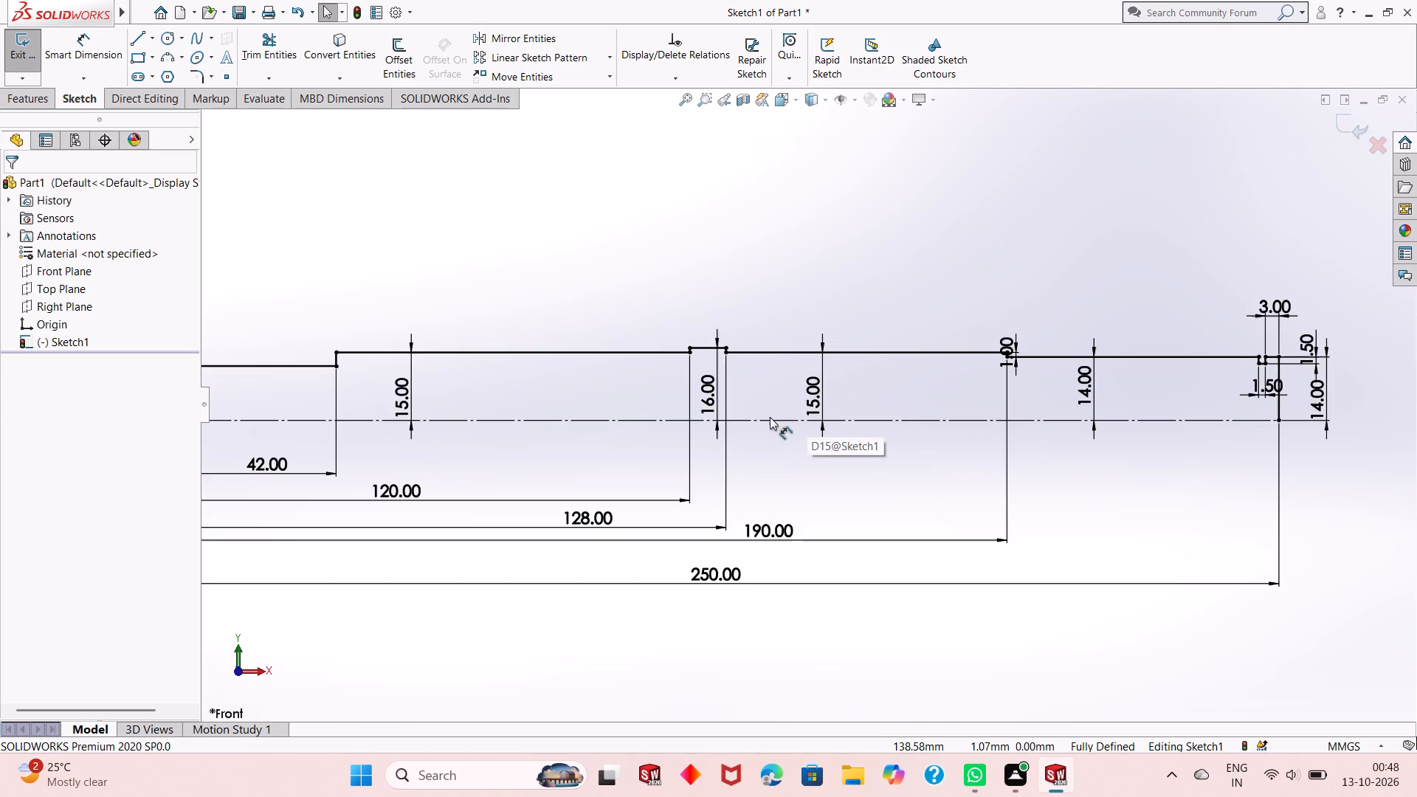
{"action": "scroll", "coordinate": [770, 417], "scroll_direction": "down", "scroll_amount": 4}
{"action": "scroll", "coordinate": [770, 417], "scroll_direction": "up", "scroll_amount": 5}
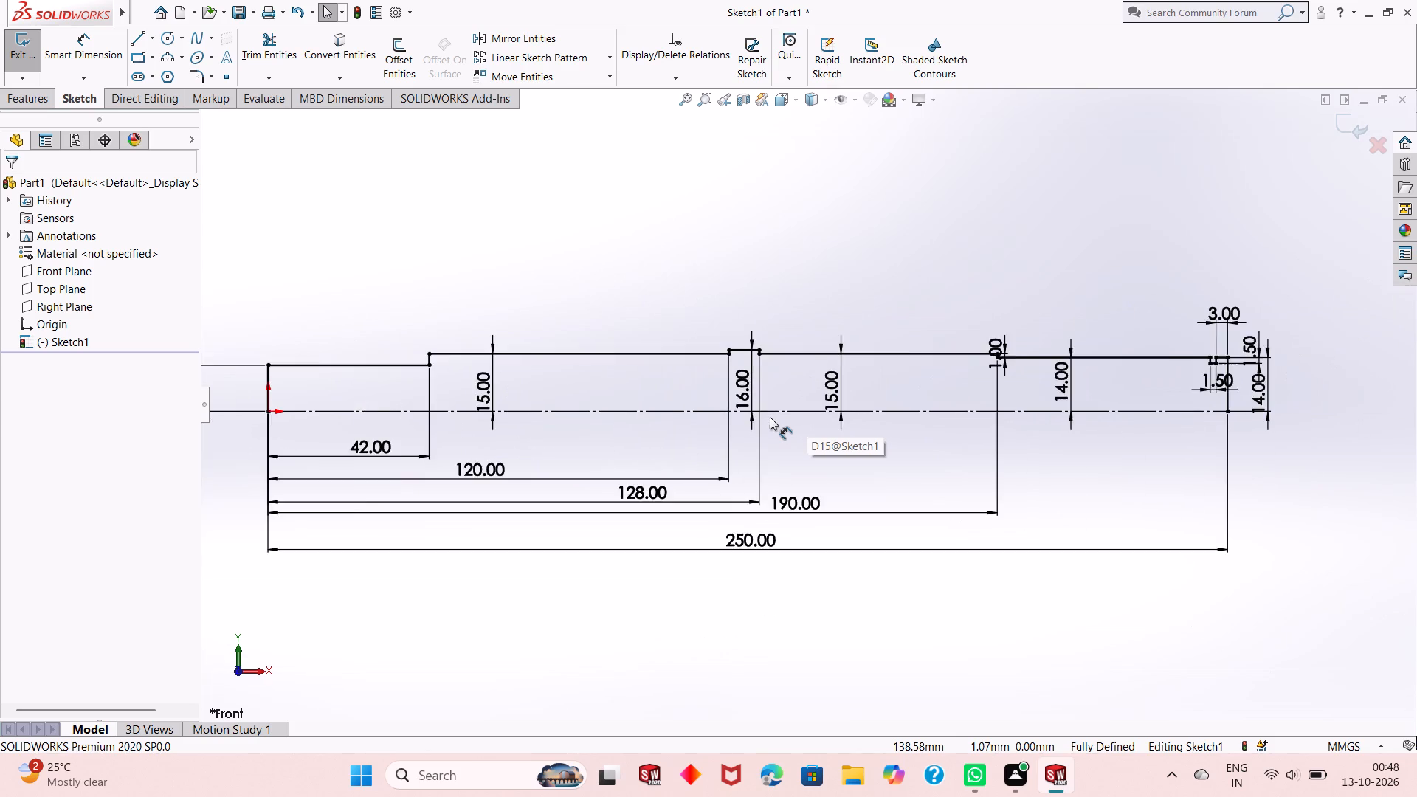
{"action": "scroll", "coordinate": [770, 417], "scroll_direction": "up", "scroll_amount": 1}
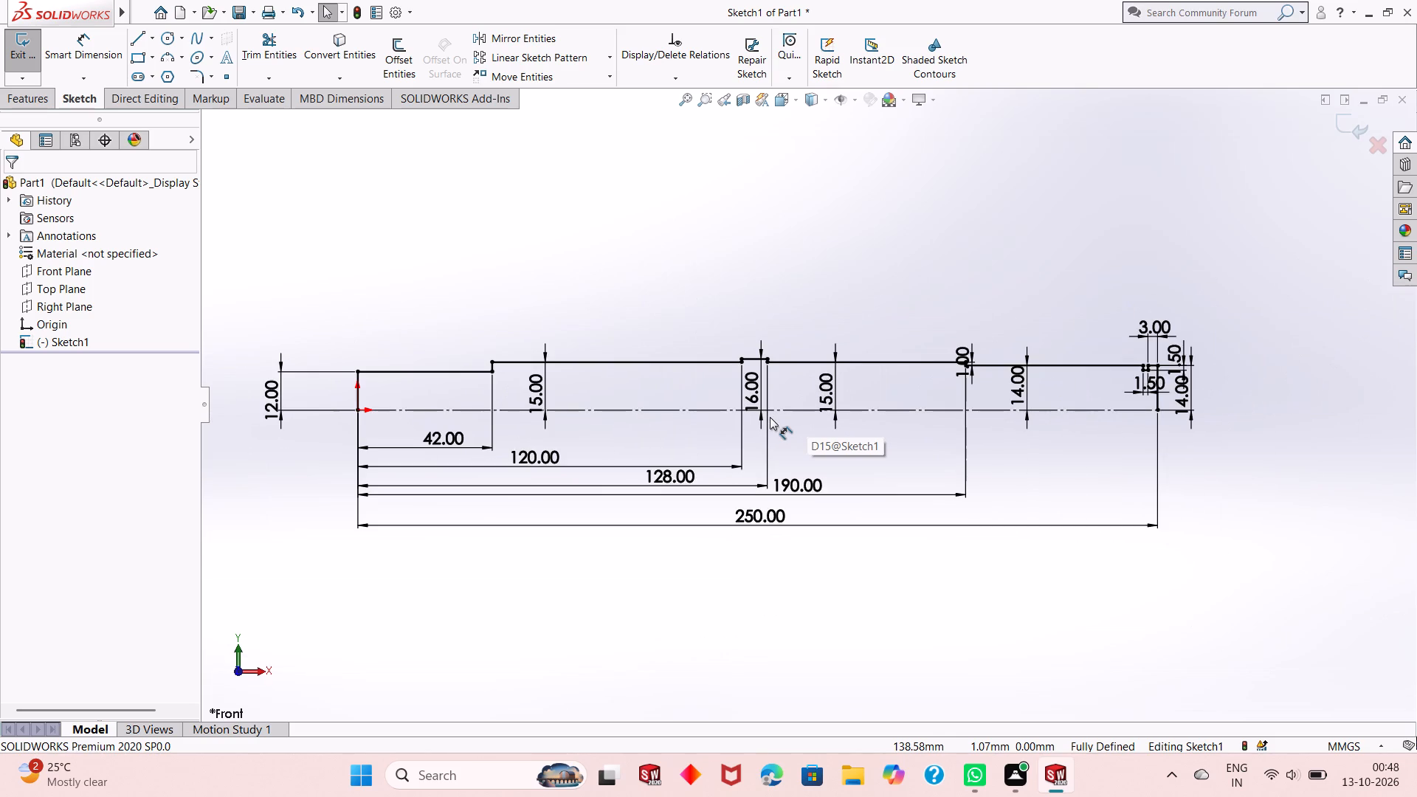
Revolve the profile 360° about the centerline into a solid shaft, having the open sketch closed automatically.
{"action": "left_click", "coordinate": [48, 101]}
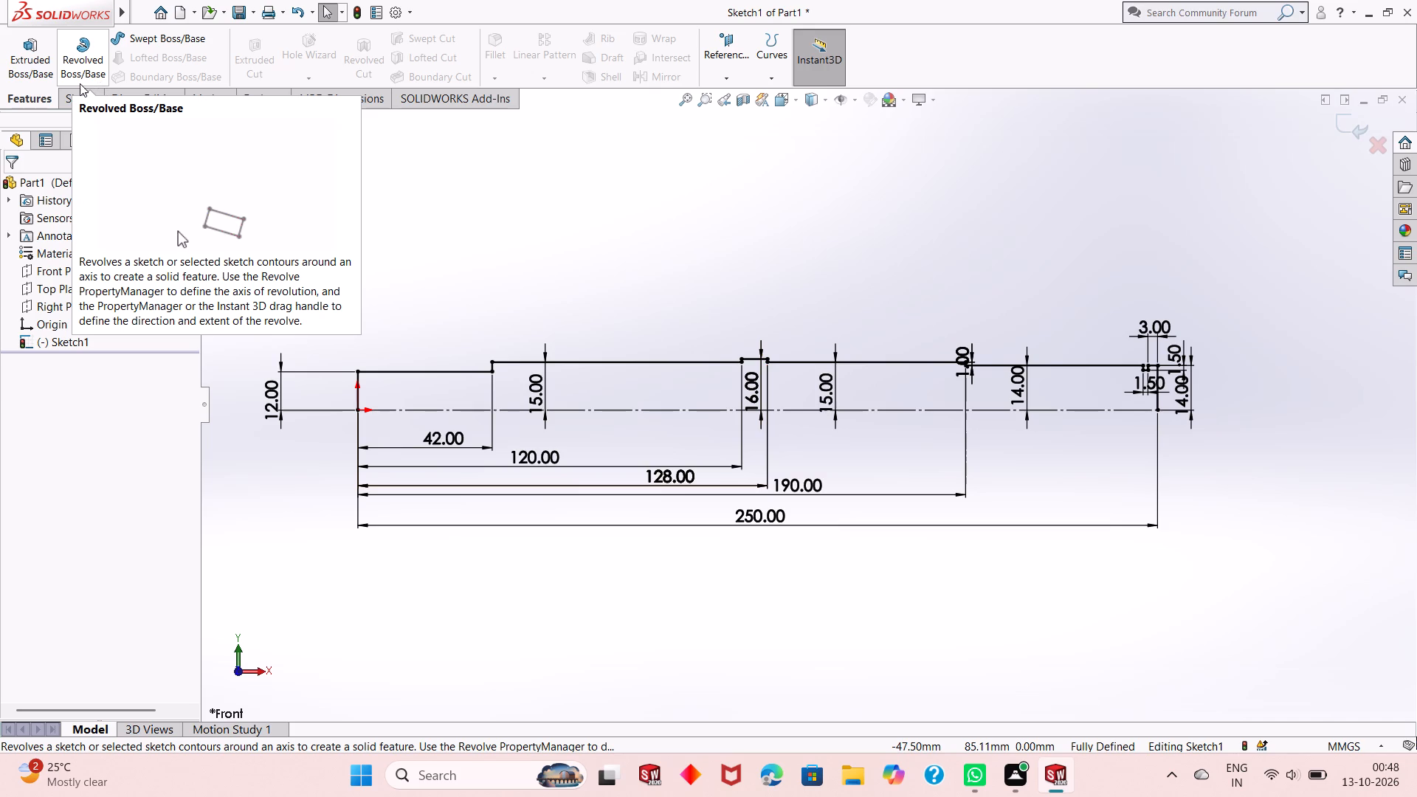
{"action": "left_click", "coordinate": [80, 55]}
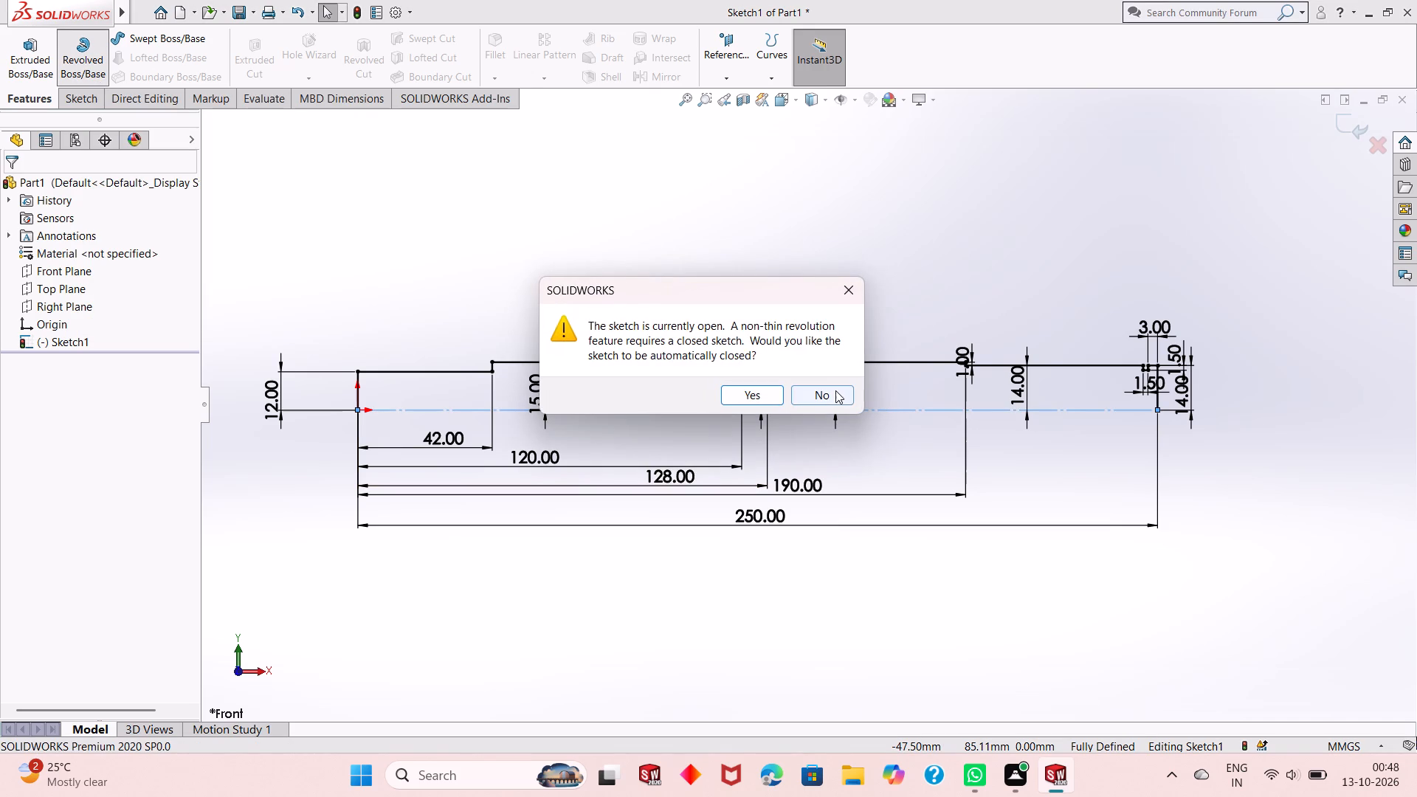
{"action": "left_click", "coordinate": [737, 399]}
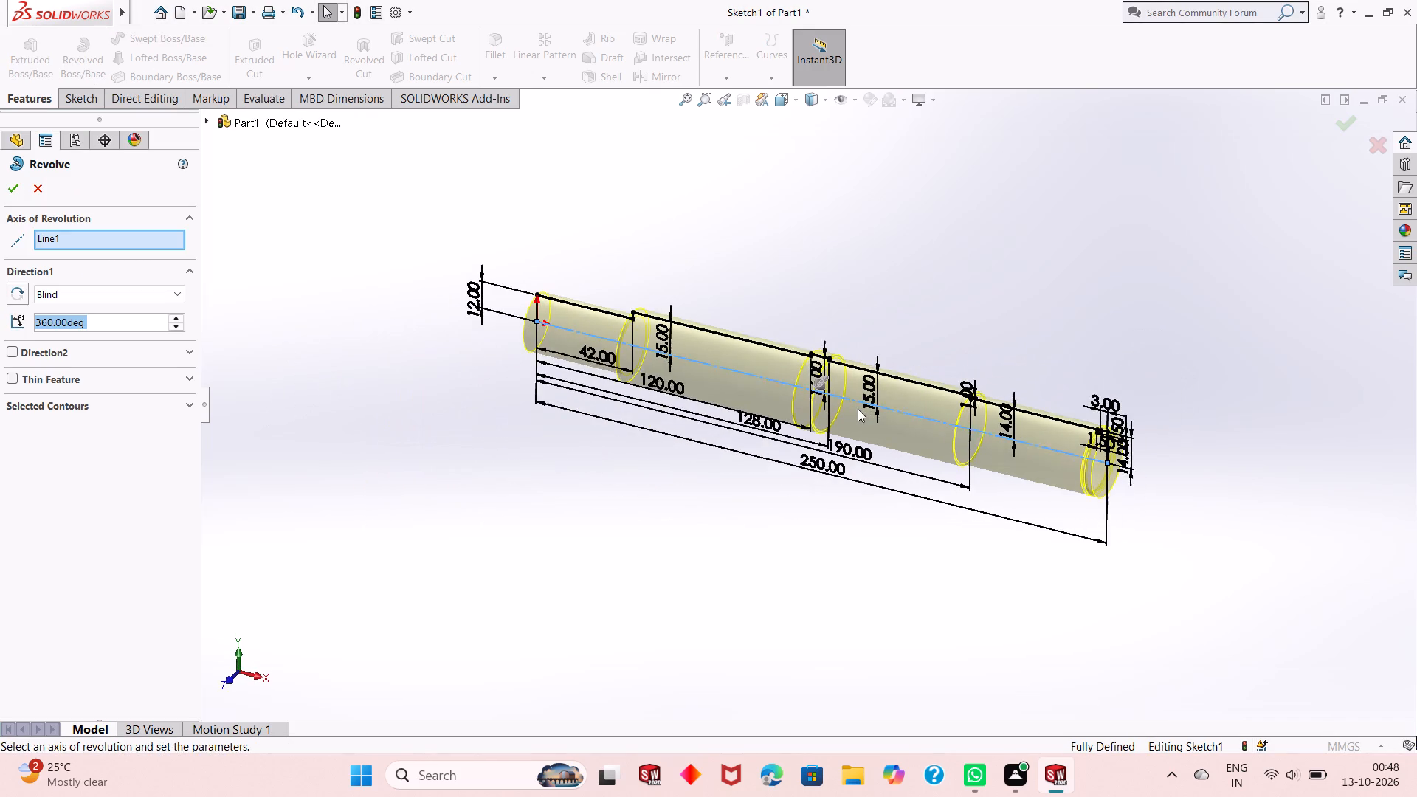
{"action": "left_click", "coordinate": [7, 194]}
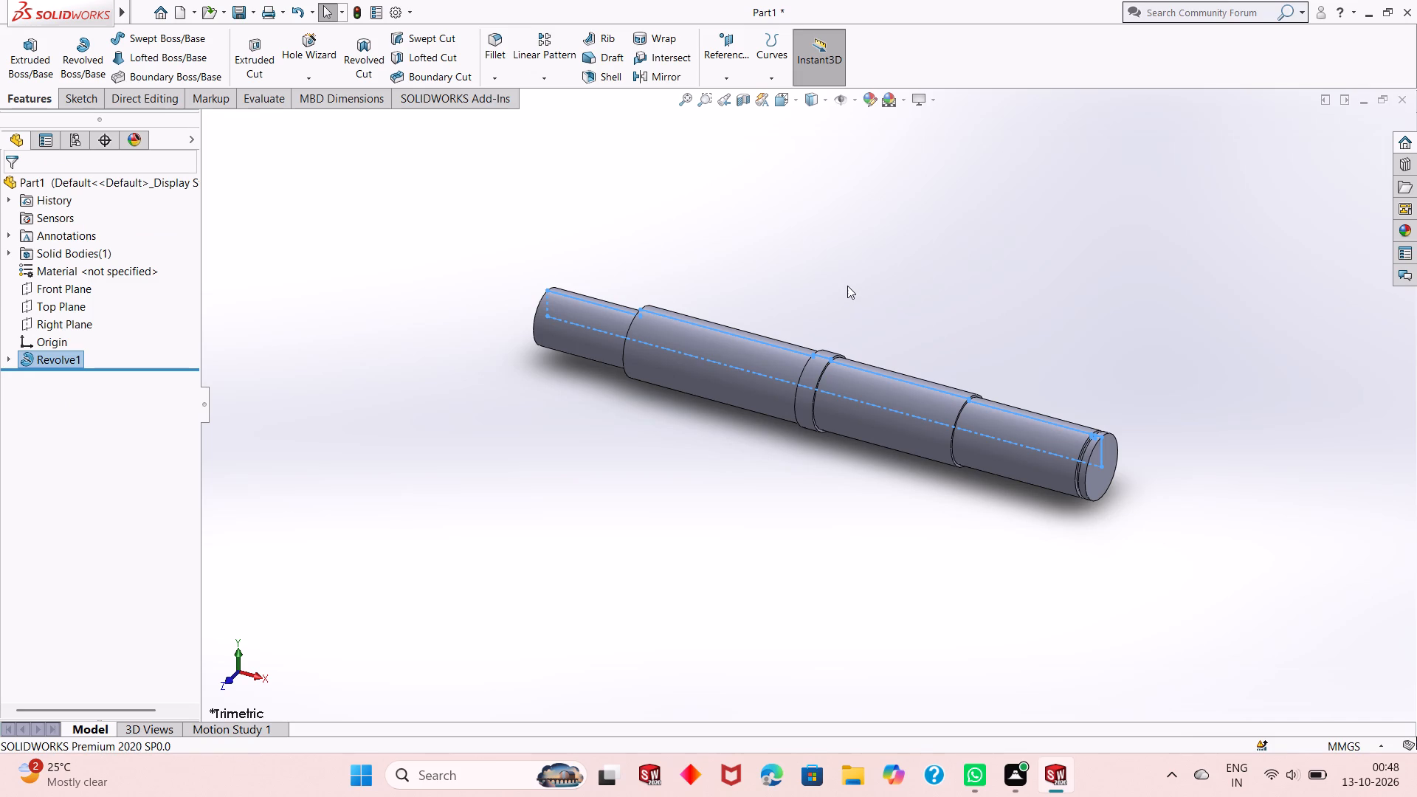
{"action": "left_click", "coordinate": [847, 286]}
Inspect the revolved shaft from both ends, including the end groove, the collar and the diameter steps.
{"action": "scroll", "coordinate": [1077, 444], "scroll_direction": "down", "scroll_amount": 7}
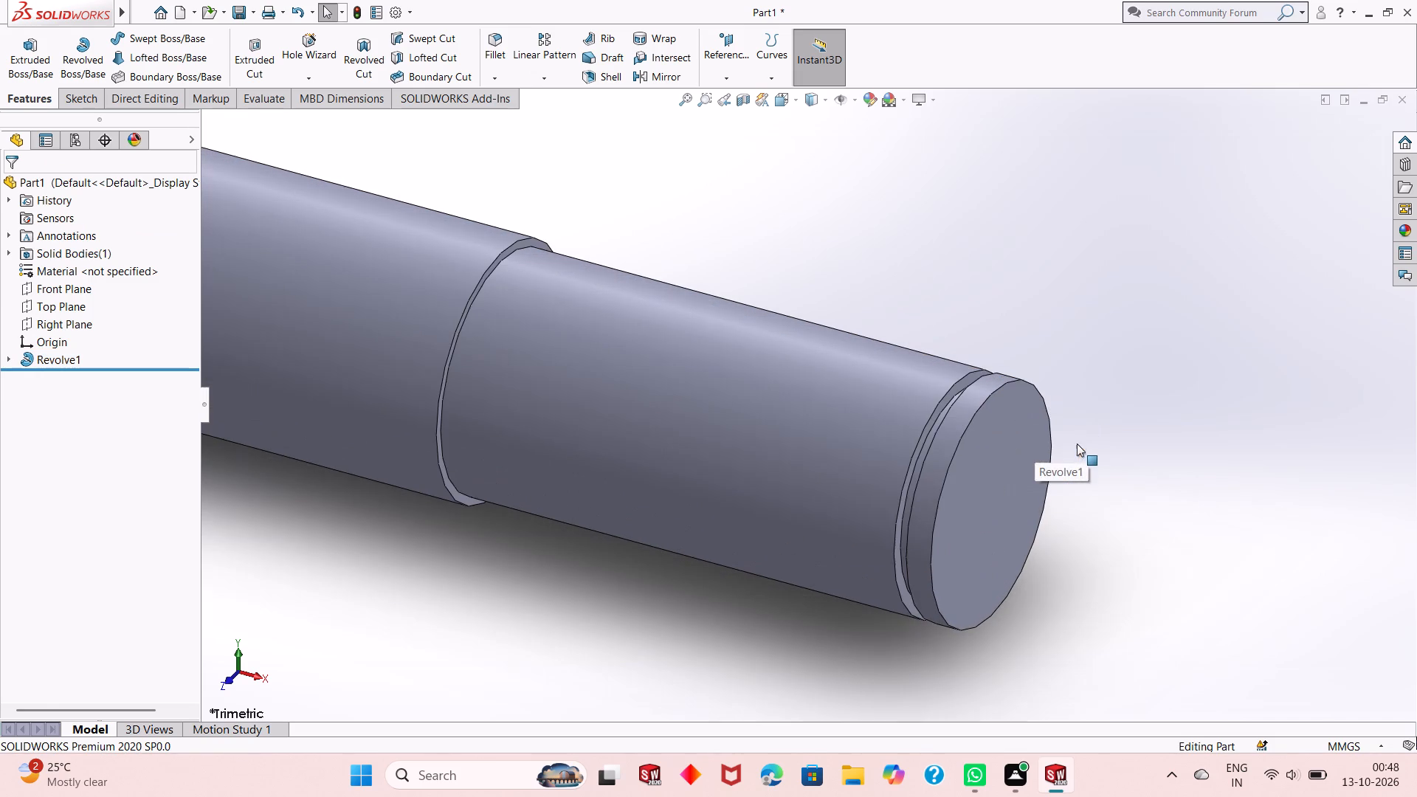
{"action": "middle_click_drag", "start_coordinate": [1052, 404], "coordinate": [1083, 310]}
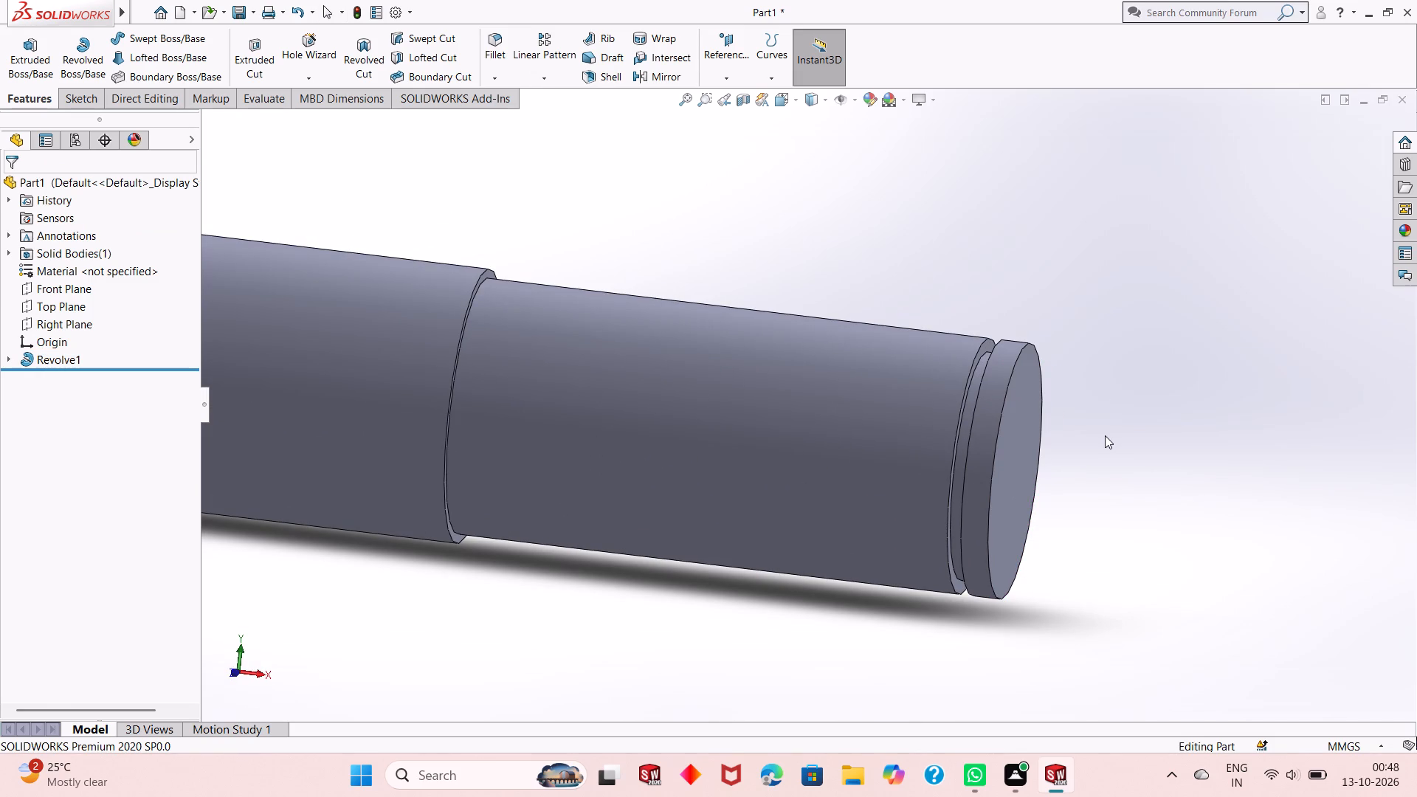
{"action": "scroll", "coordinate": [1105, 435], "scroll_direction": "down", "scroll_amount": 3}
{"action": "scroll", "coordinate": [1105, 435], "scroll_direction": "up", "scroll_amount": 5}
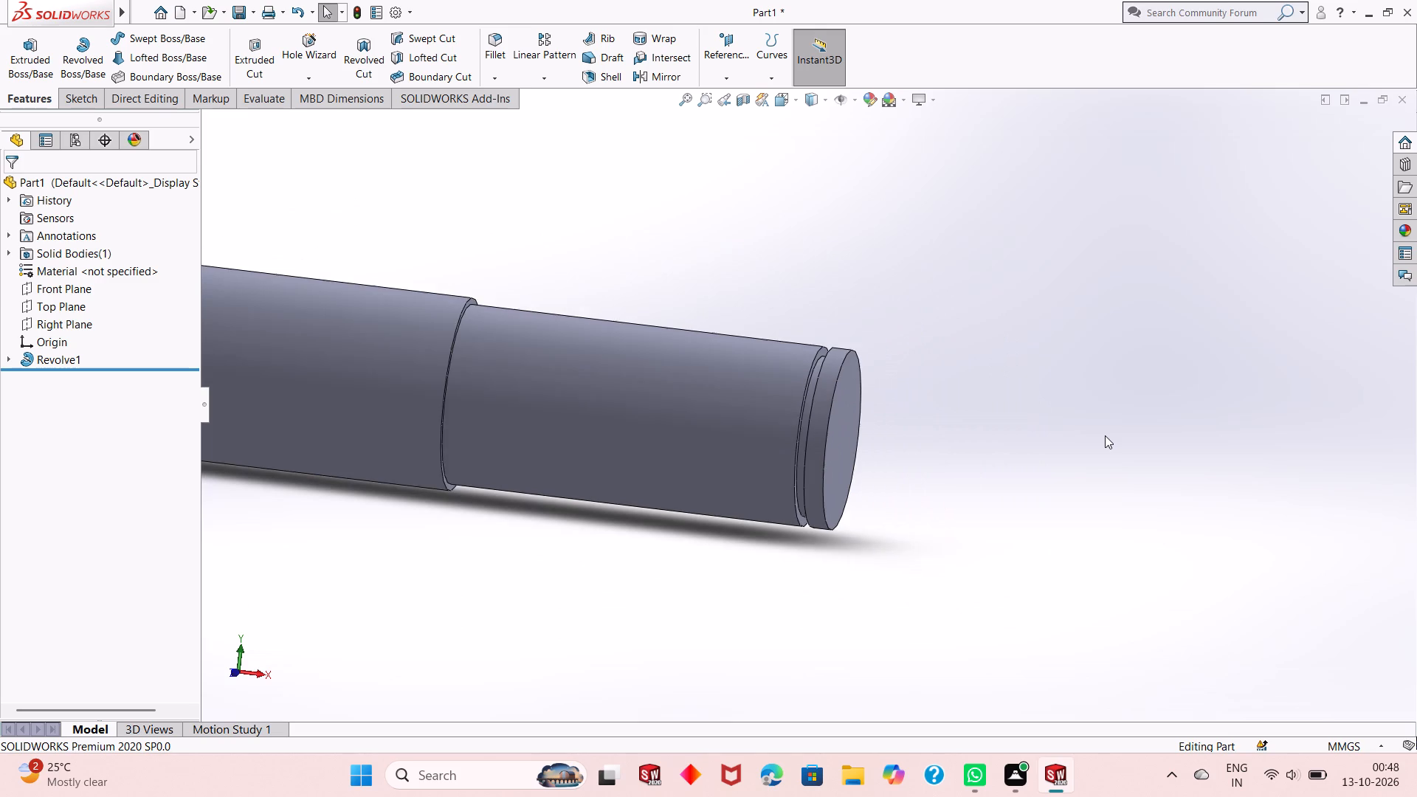
{"action": "scroll", "coordinate": [1105, 435], "scroll_direction": "up", "scroll_amount": 8}
{"action": "scroll", "coordinate": [523, 415], "scroll_direction": "down", "scroll_amount": 5}
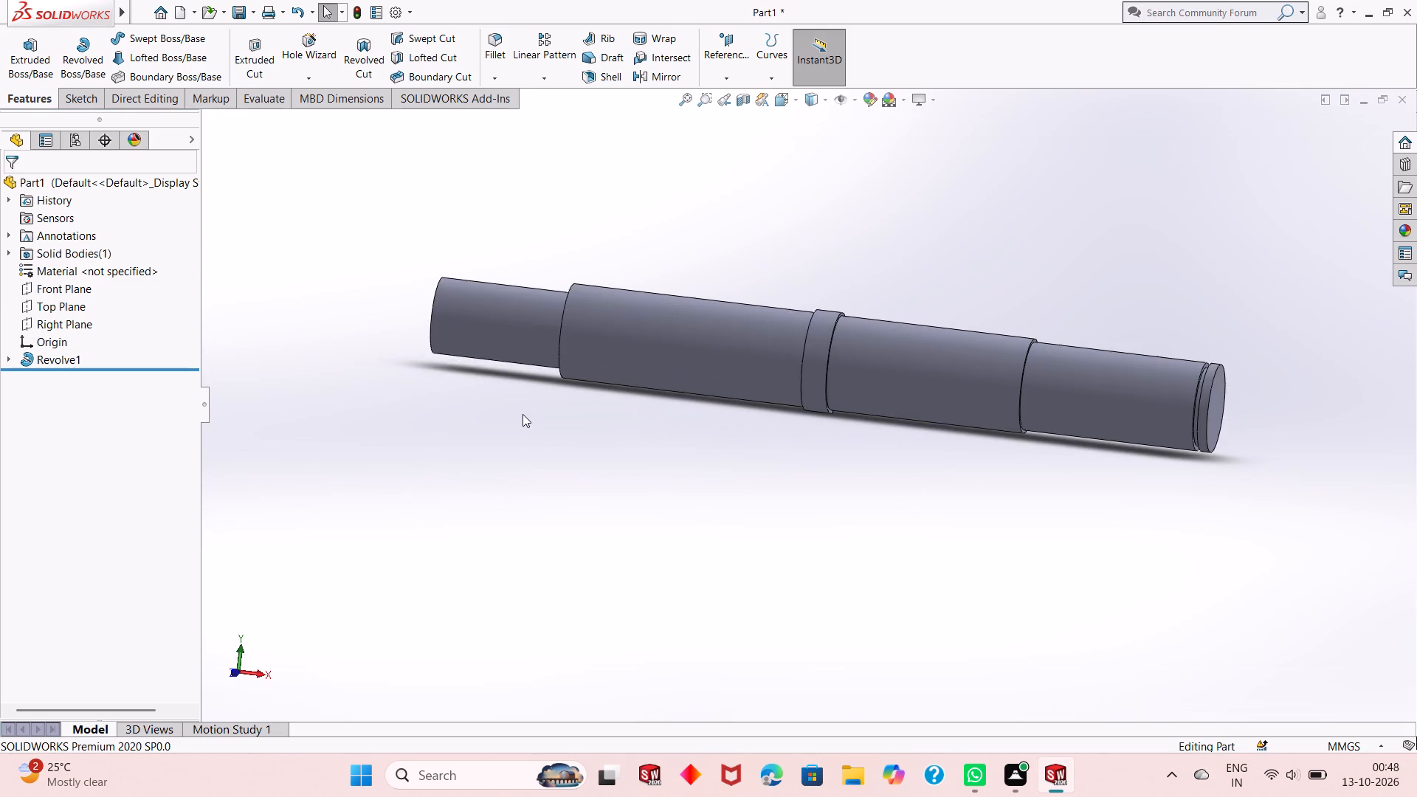
{"action": "scroll", "coordinate": [526, 388], "scroll_direction": "up", "scroll_amount": 3}
{"action": "middle_click_drag", "start_coordinate": [526, 383], "coordinate": [599, 384]}
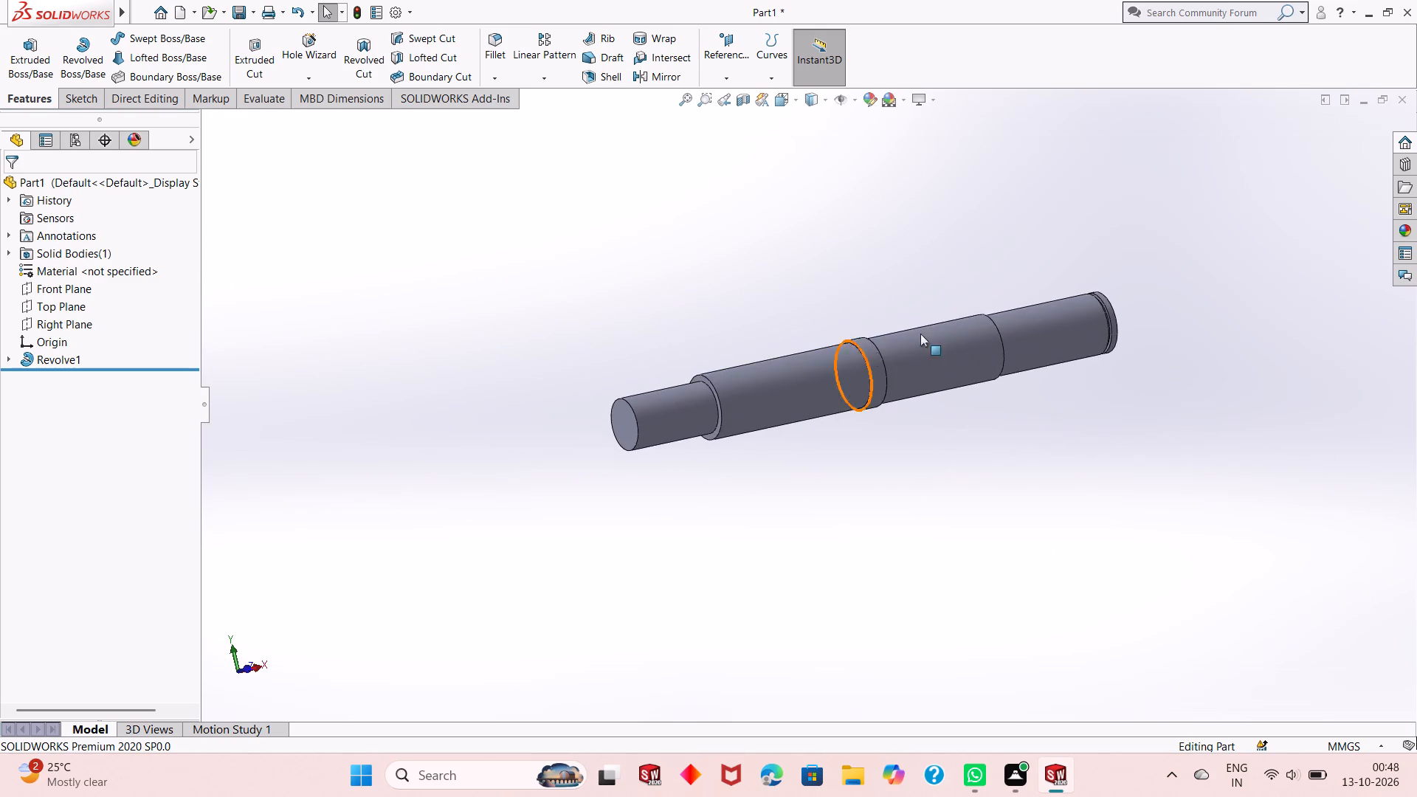
{"action": "scroll", "coordinate": [1010, 302], "scroll_direction": "down", "scroll_amount": 3}
{"action": "scroll", "coordinate": [892, 392], "scroll_direction": "up", "scroll_amount": 2}
{"action": "middle_click_drag", "start_coordinate": [870, 379], "coordinate": [883, 415]}
{"action": "scroll", "coordinate": [720, 411], "scroll_direction": "down", "scroll_amount": 4}
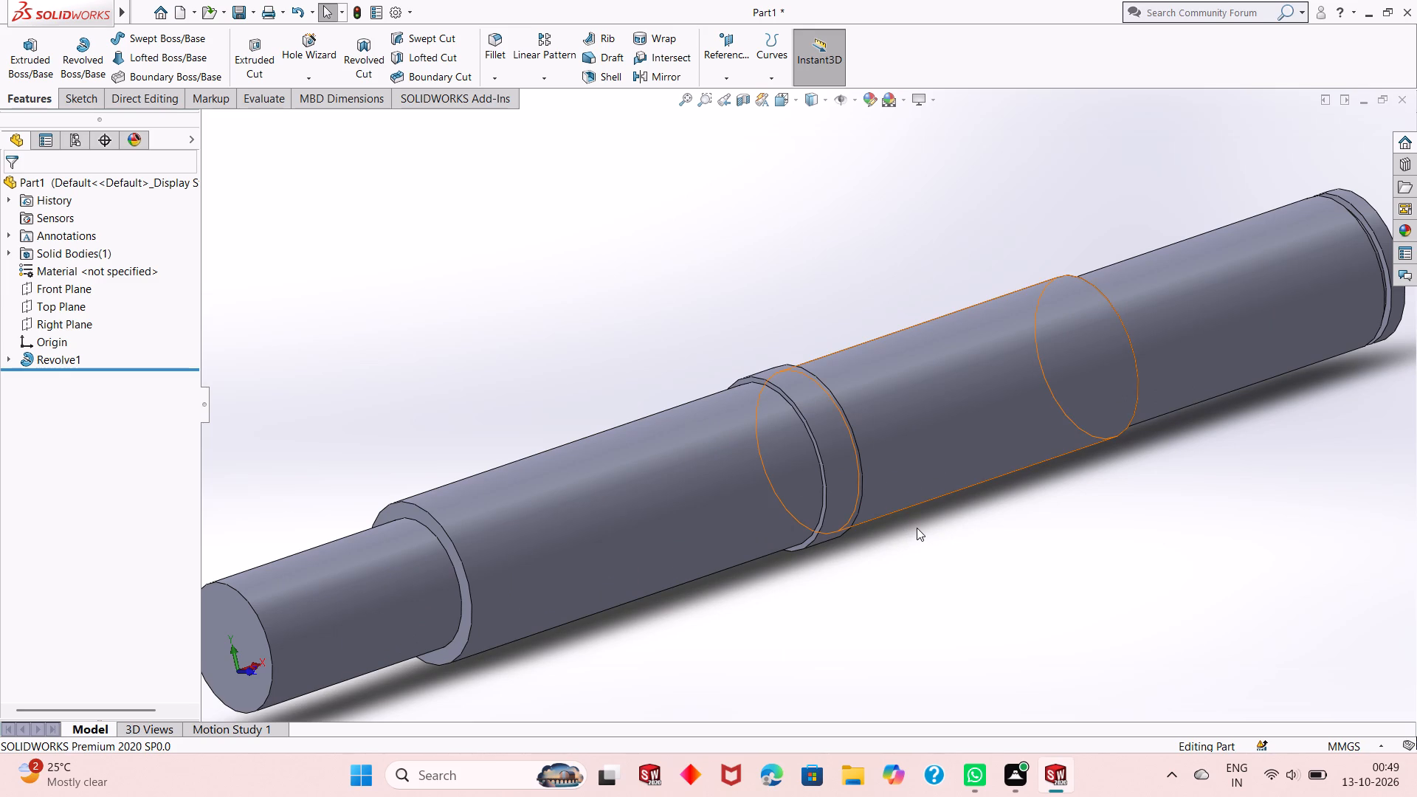
{"action": "scroll", "coordinate": [891, 553], "scroll_direction": "up", "scroll_amount": 2}
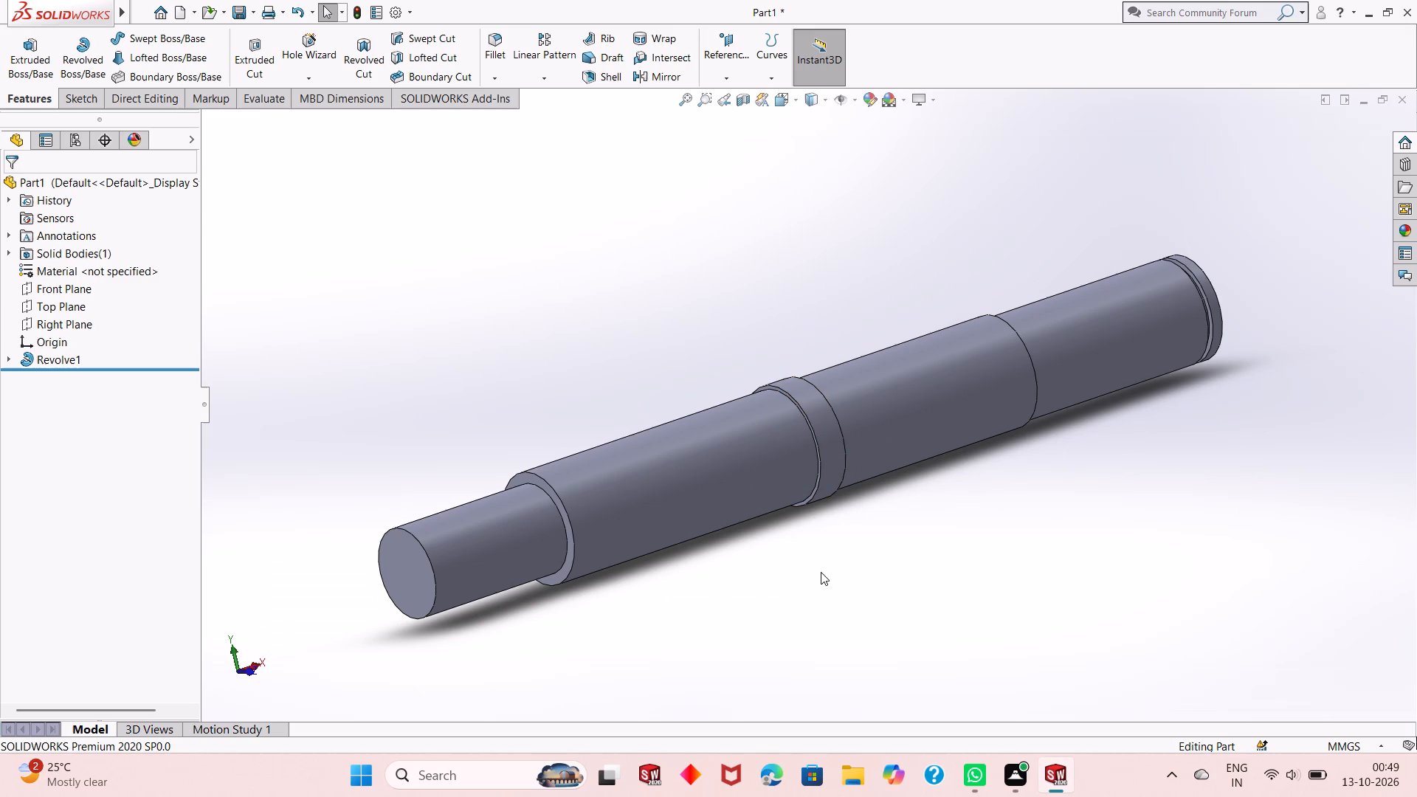
{"action": "scroll", "coordinate": [789, 493], "scroll_direction": "down", "scroll_amount": 2}
{"action": "scroll", "coordinate": [789, 493], "scroll_direction": "up", "scroll_amount": 3}
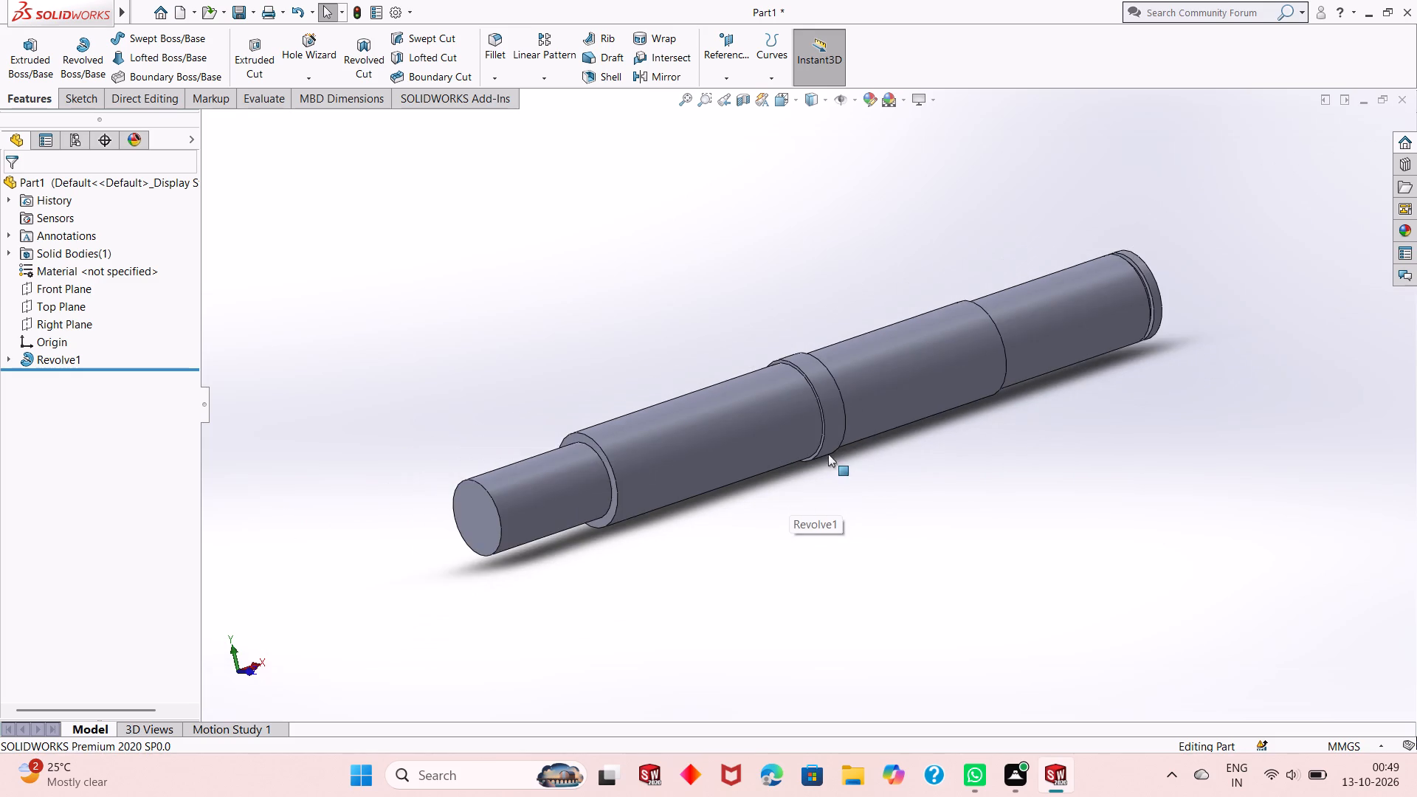
{"action": "scroll", "coordinate": [832, 448], "scroll_direction": "up", "scroll_amount": 1}
{"action": "middle_click_drag", "start_coordinate": [851, 448], "coordinate": [884, 482]}
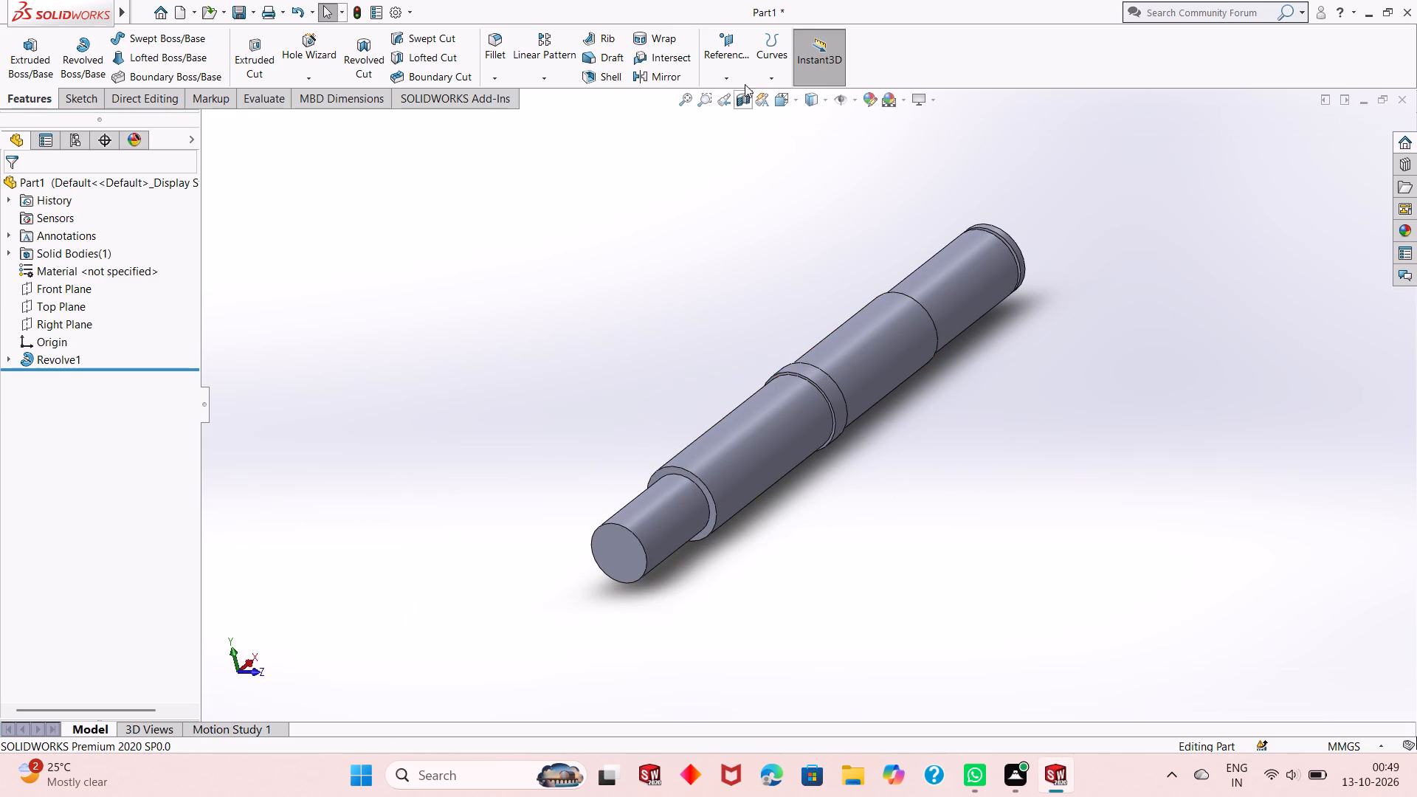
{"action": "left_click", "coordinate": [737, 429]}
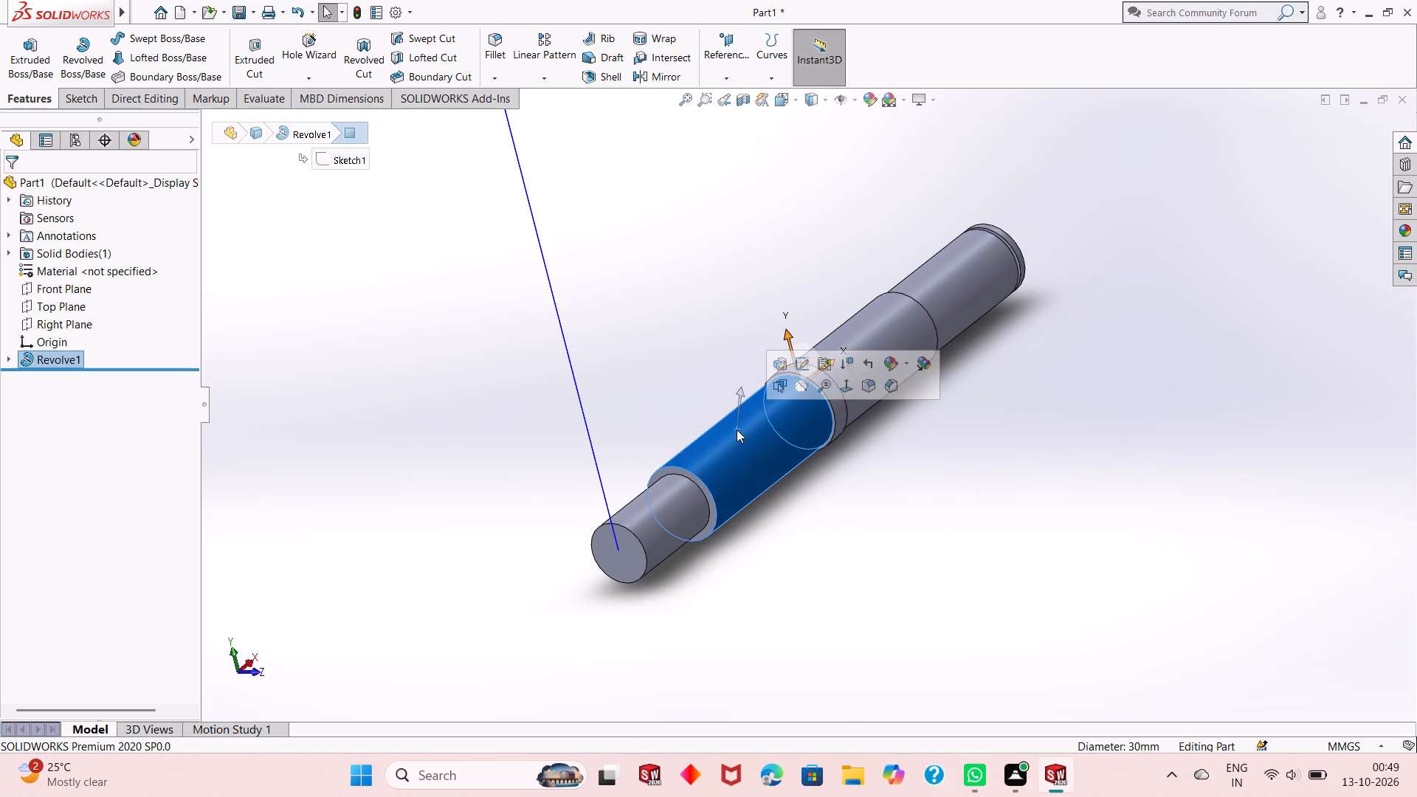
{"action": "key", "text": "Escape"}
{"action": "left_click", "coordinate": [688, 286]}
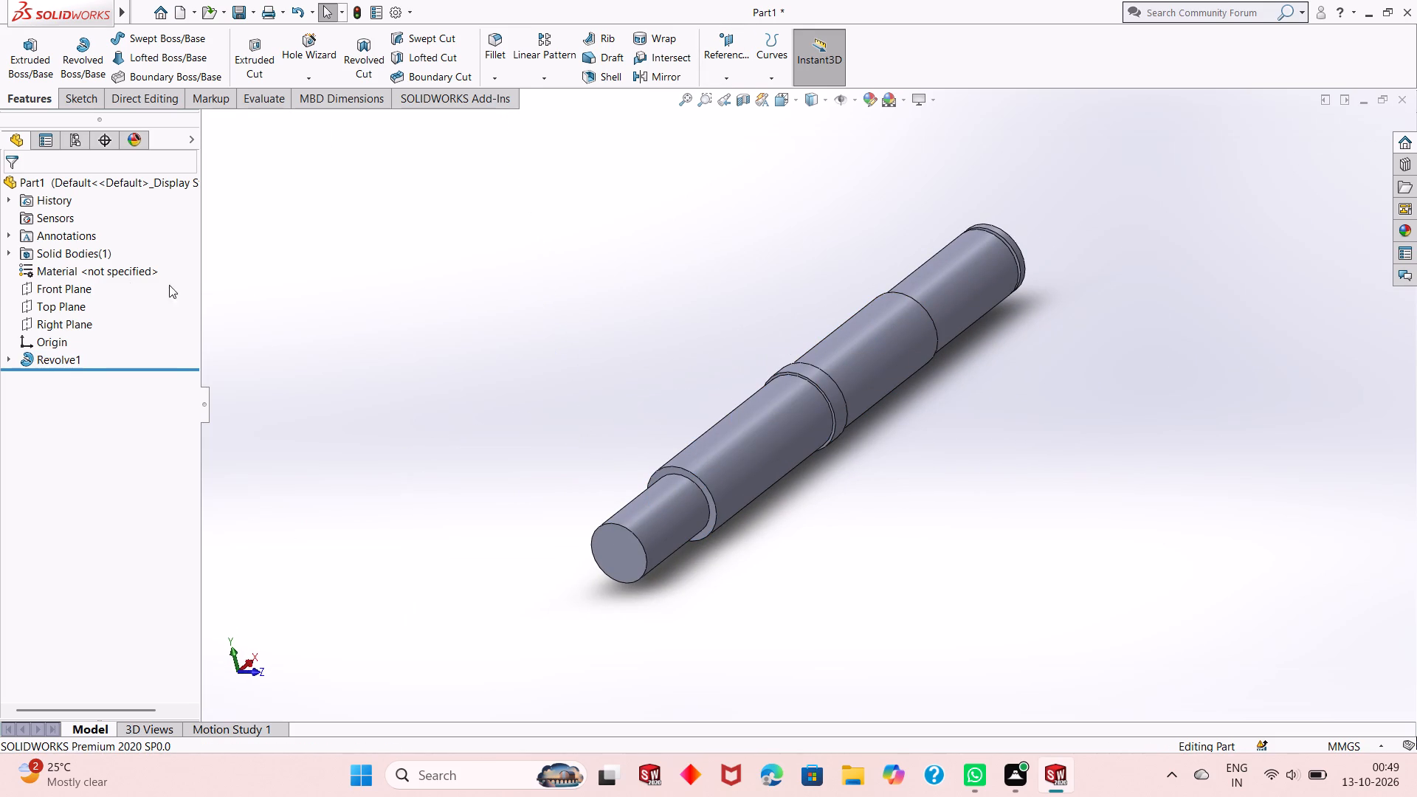
Create a reference plane offset 12 mm above the Top Plane, touching the top of the shaft's small end step.
{"action": "left_click", "coordinate": [55, 302]}
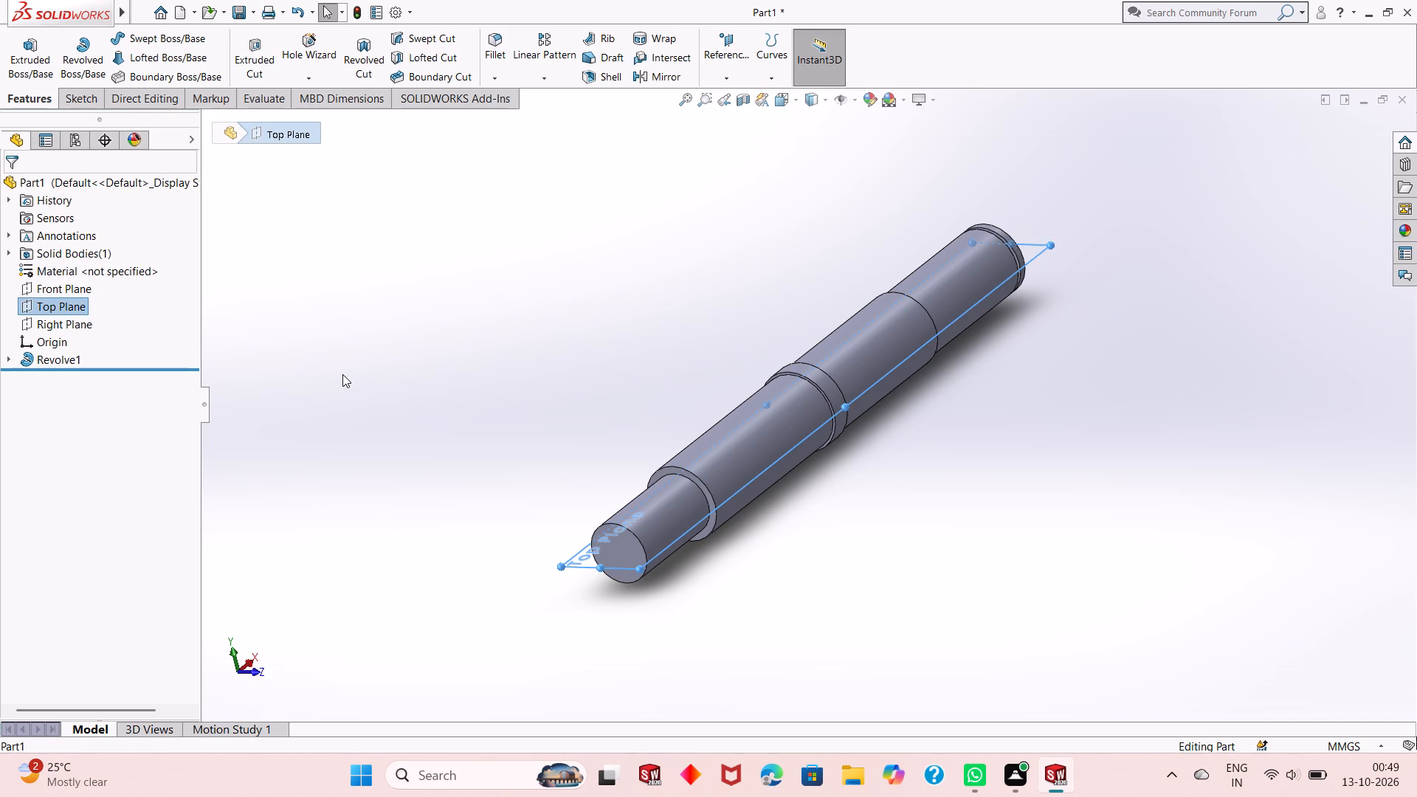
{"action": "middle_click_drag", "start_coordinate": [343, 375], "coordinate": [363, 316]}
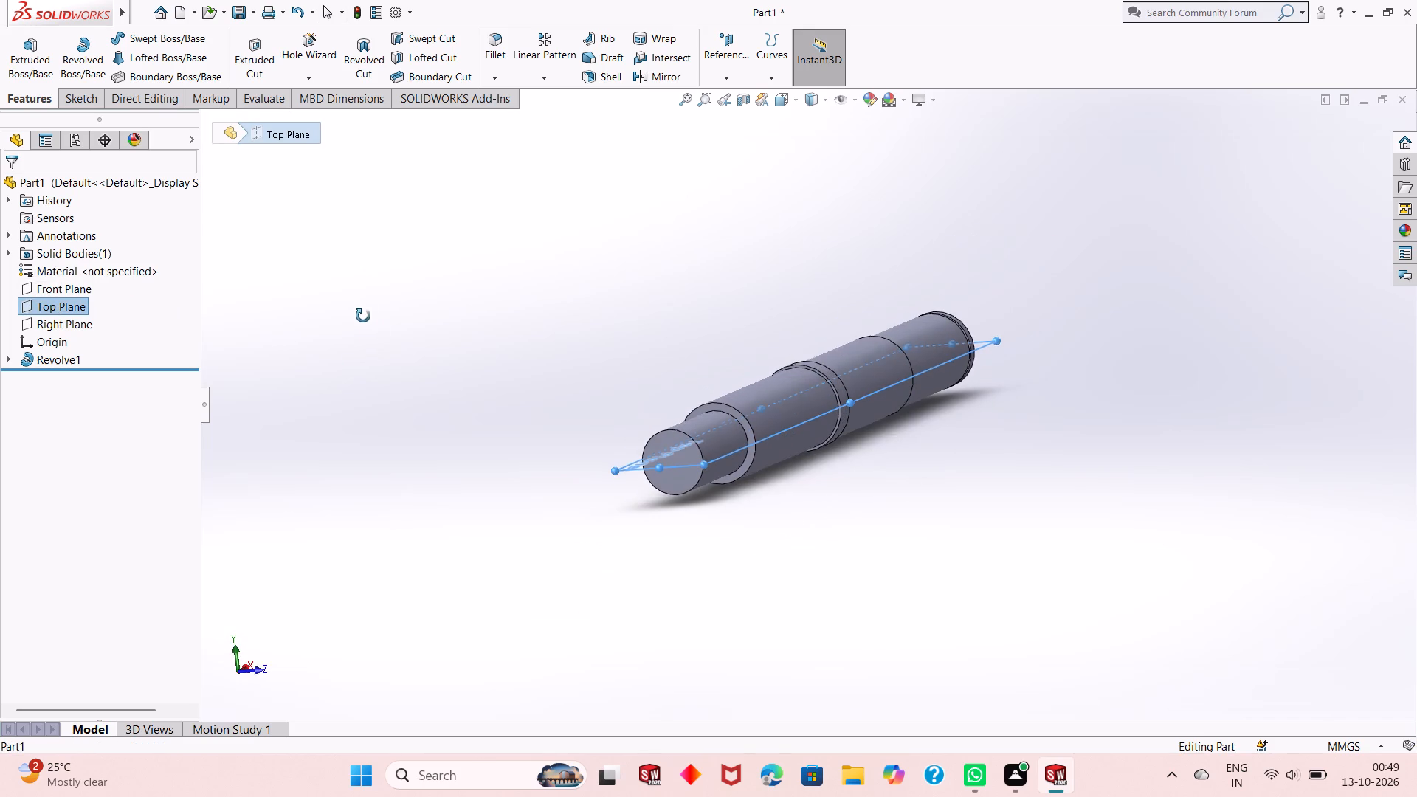
{"action": "middle_click_drag", "start_coordinate": [363, 316], "coordinate": [363, 317]}
{"action": "left_click", "coordinate": [733, 63]}
{"action": "left_click", "coordinate": [742, 91]}
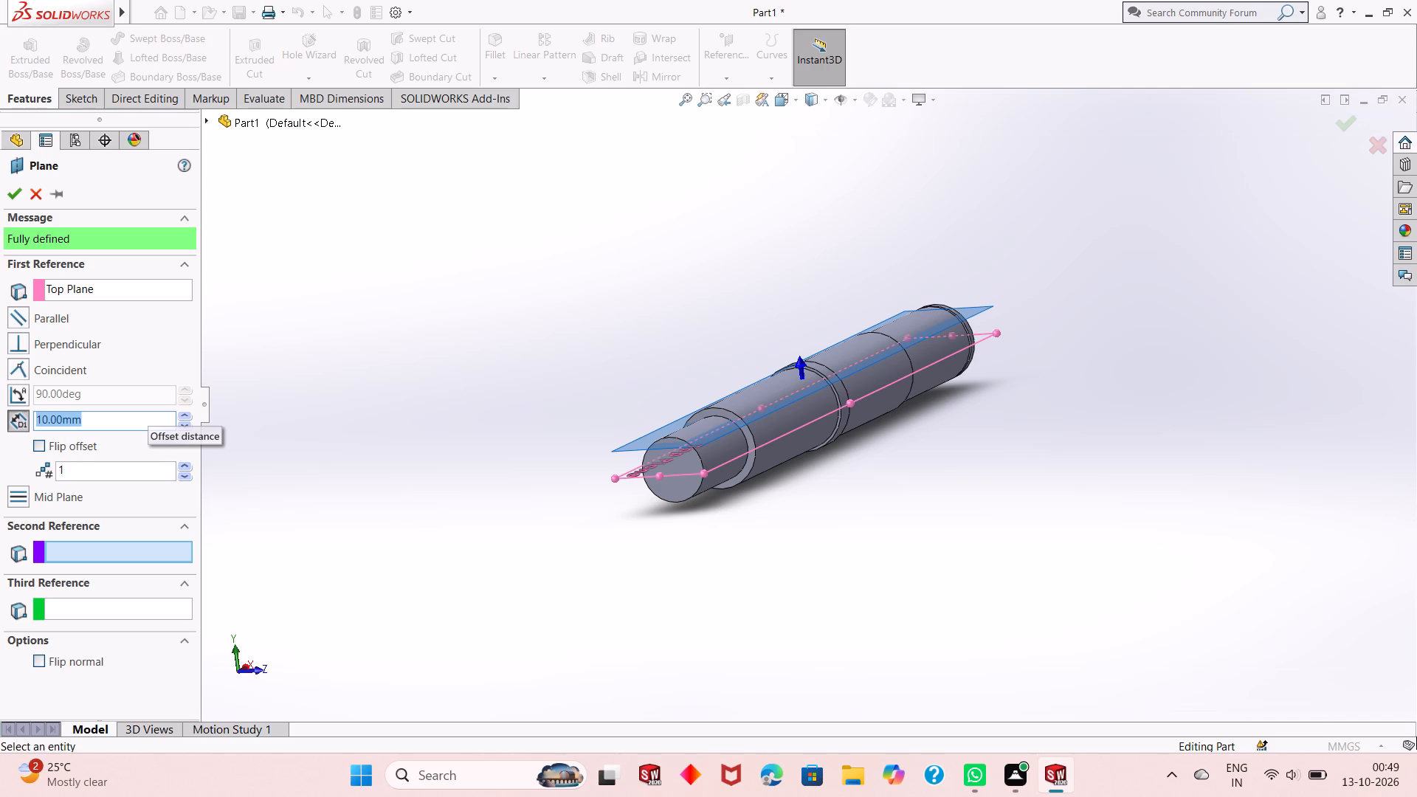
{"action": "type", "text": "12"}
{"action": "key", "text": "Return"}
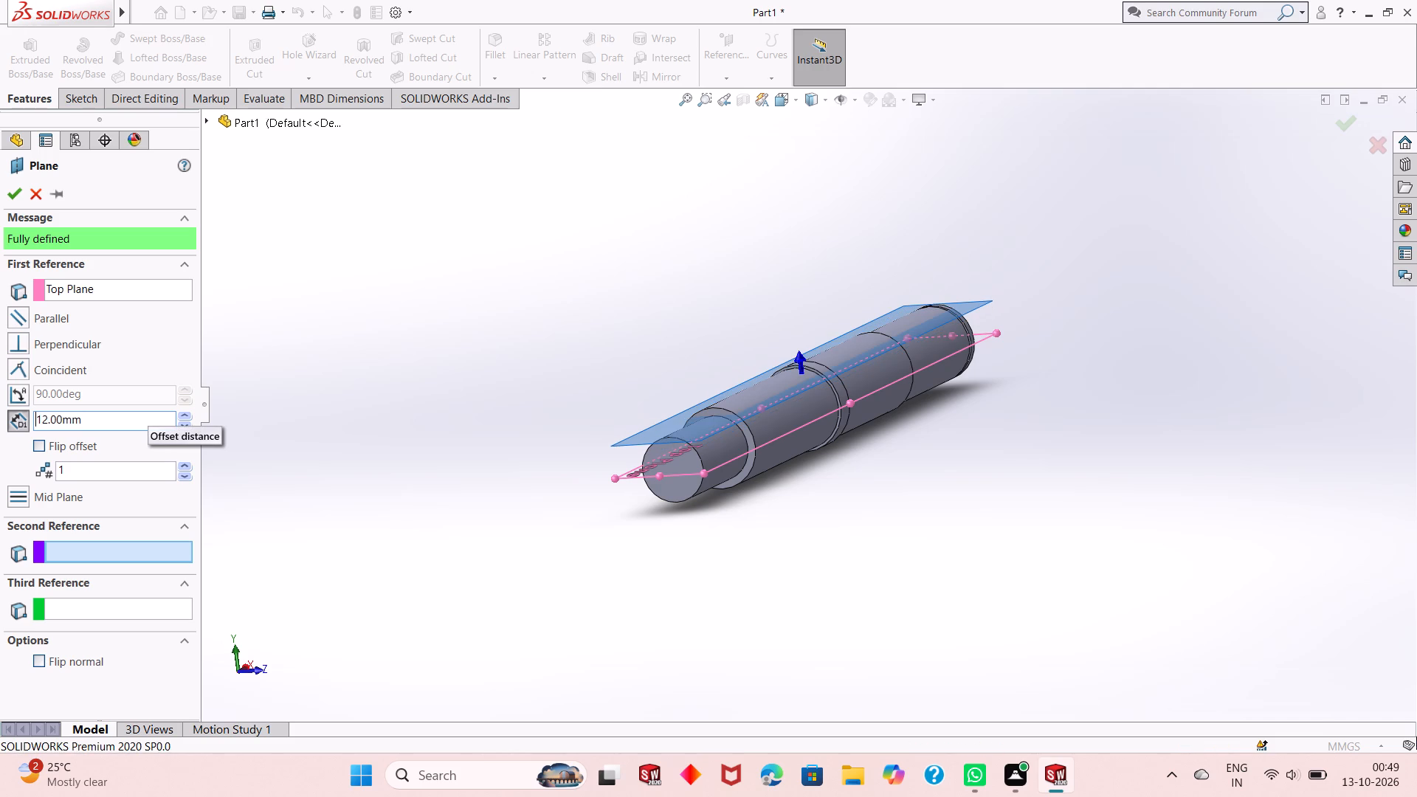
{"action": "scroll", "coordinate": [584, 458], "scroll_direction": "down", "scroll_amount": 1}
{"action": "middle_click_drag", "start_coordinate": [582, 463], "coordinate": [582, 404]}
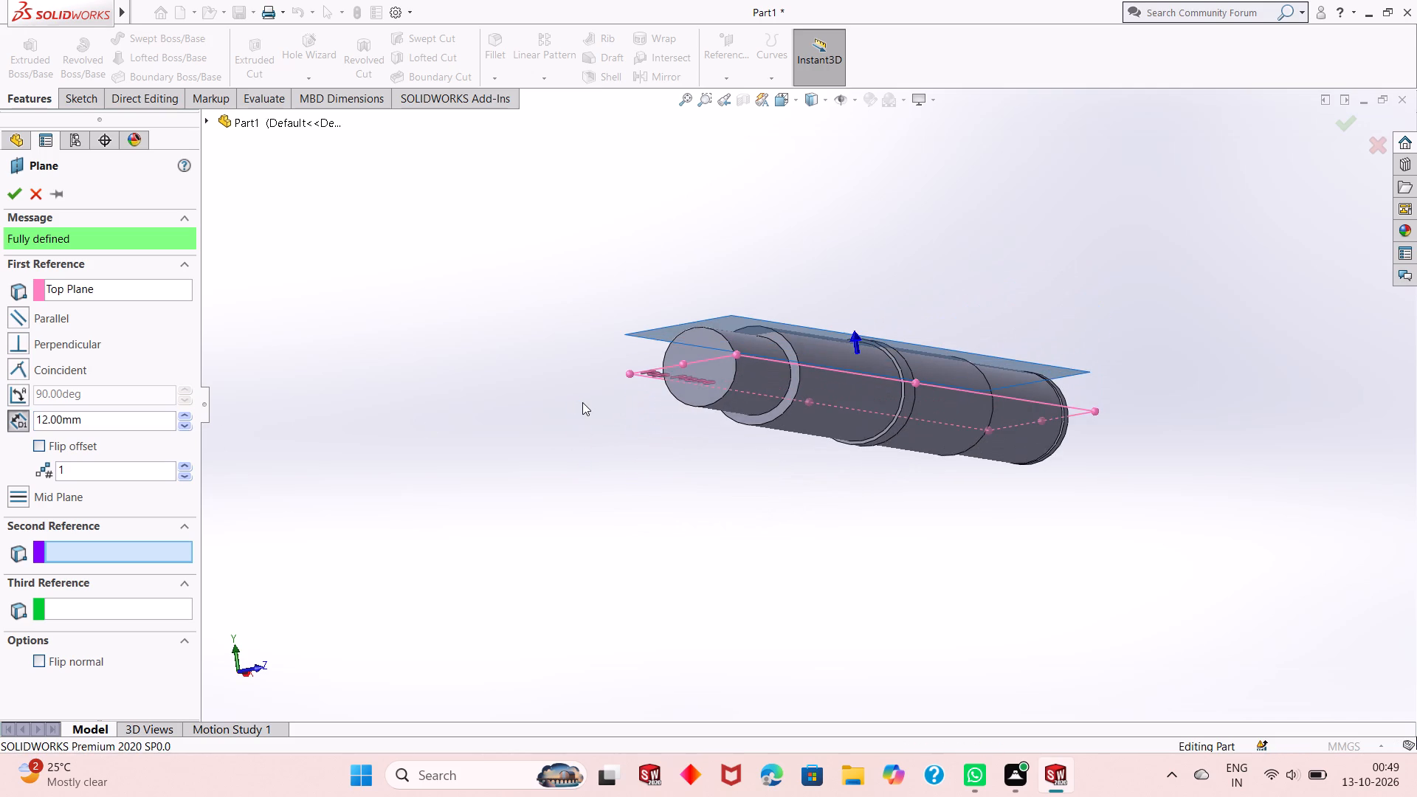
{"action": "middle_click_drag", "start_coordinate": [582, 428], "coordinate": [582, 441]}
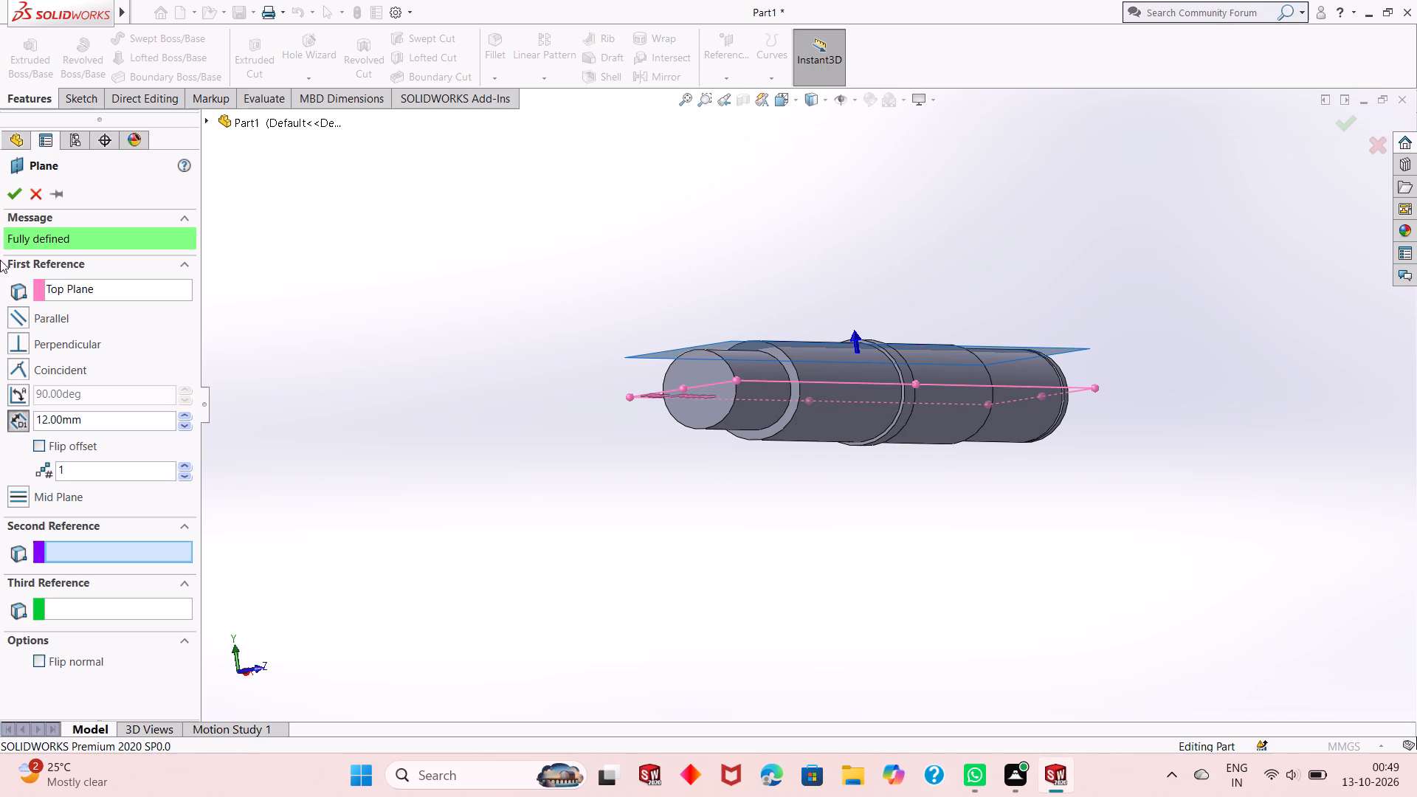
{"action": "left_click", "coordinate": [13, 184]}
{"action": "left_click", "coordinate": [419, 308]}
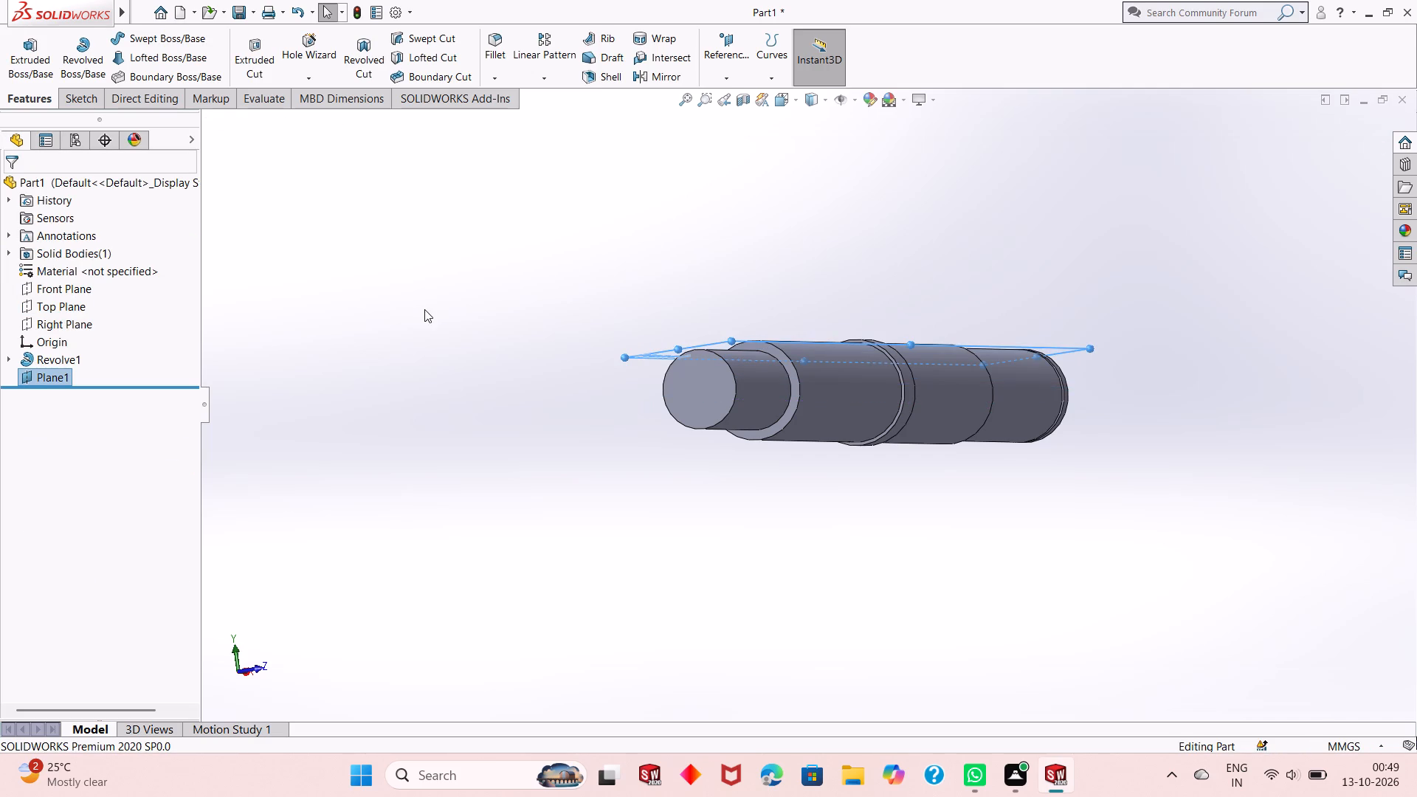
Open a new sketch on the offset plane above the shaft and view it square-on.
{"action": "middle_click_drag", "start_coordinate": [568, 326], "coordinate": [484, 452]}
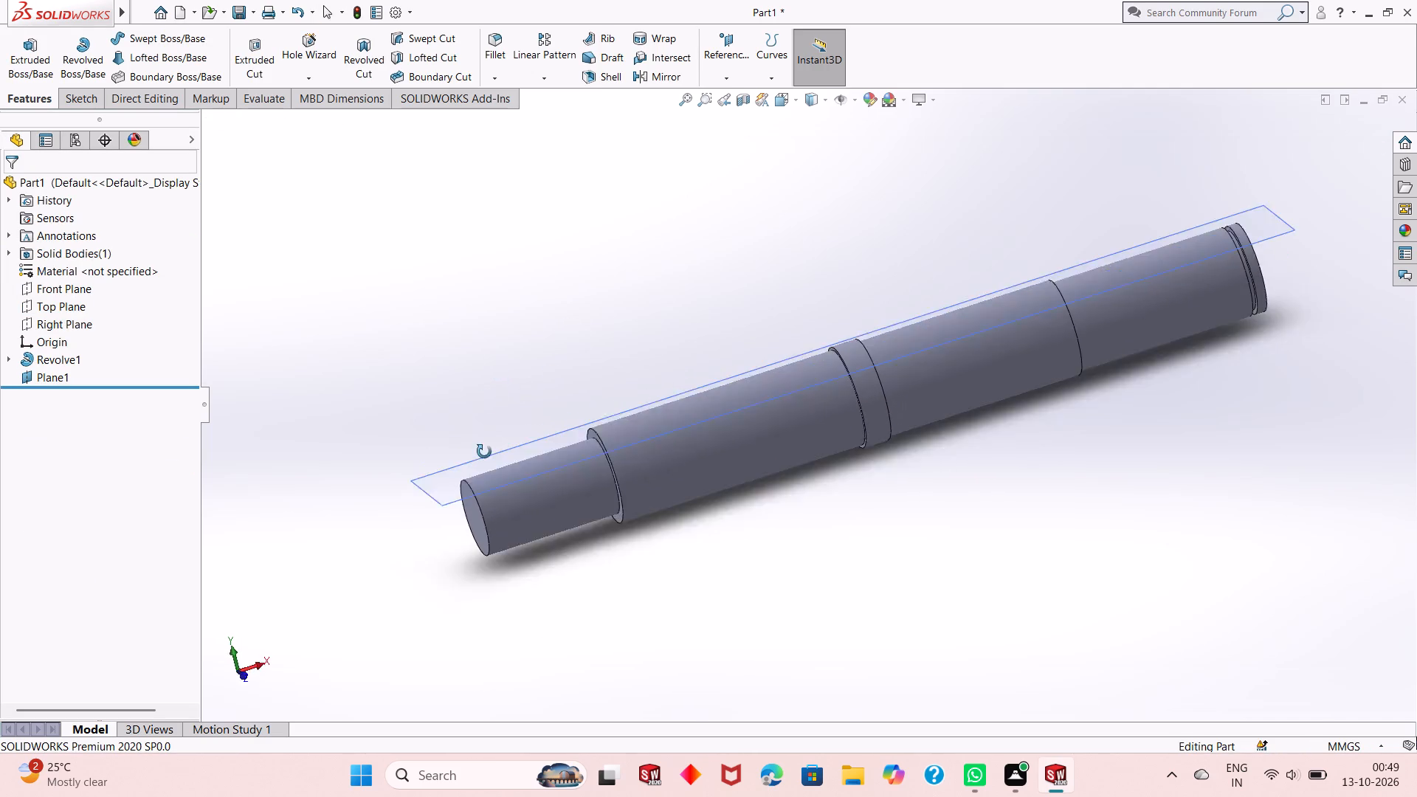
{"action": "middle_click_drag", "start_coordinate": [484, 452], "coordinate": [625, 398]}
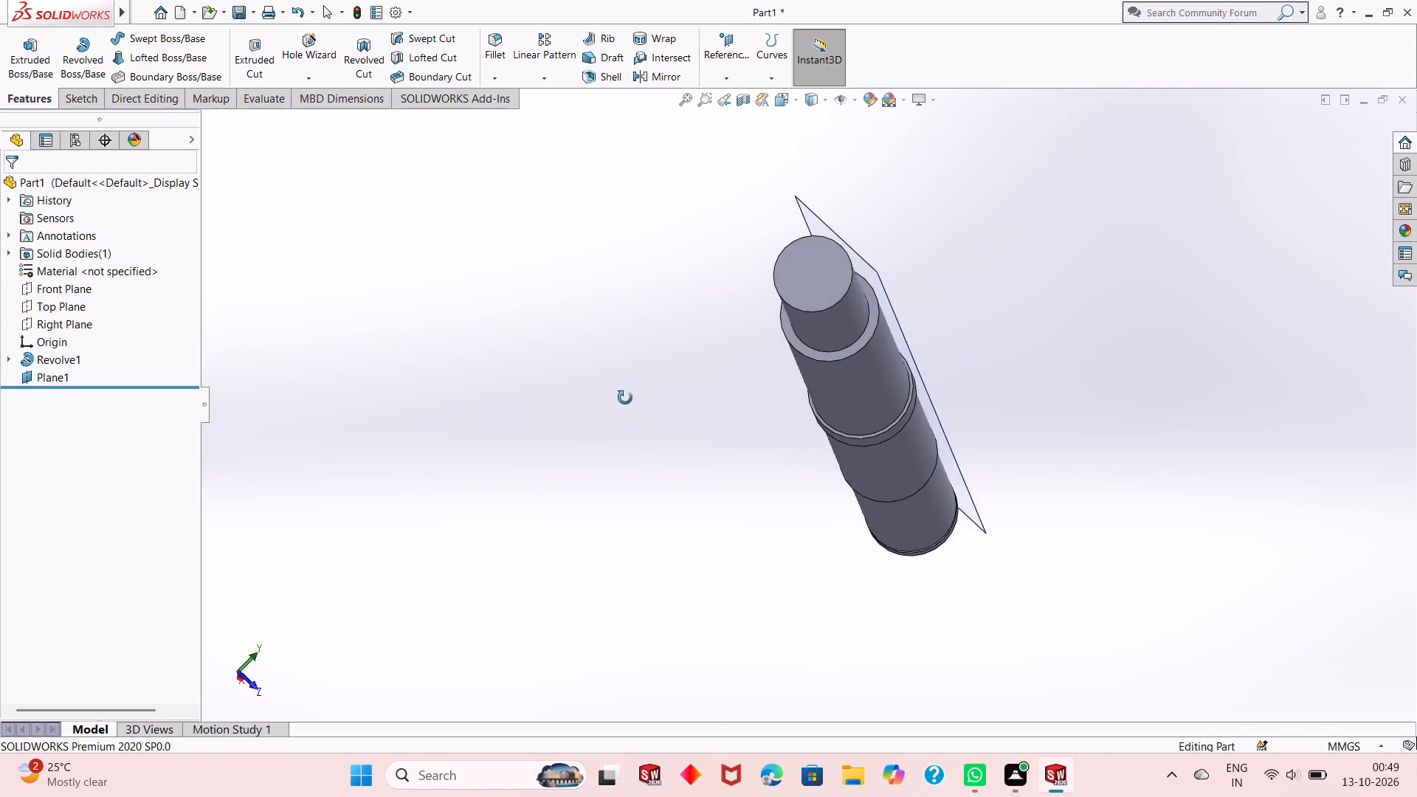
{"action": "middle_click_drag", "start_coordinate": [625, 398], "coordinate": [597, 342]}
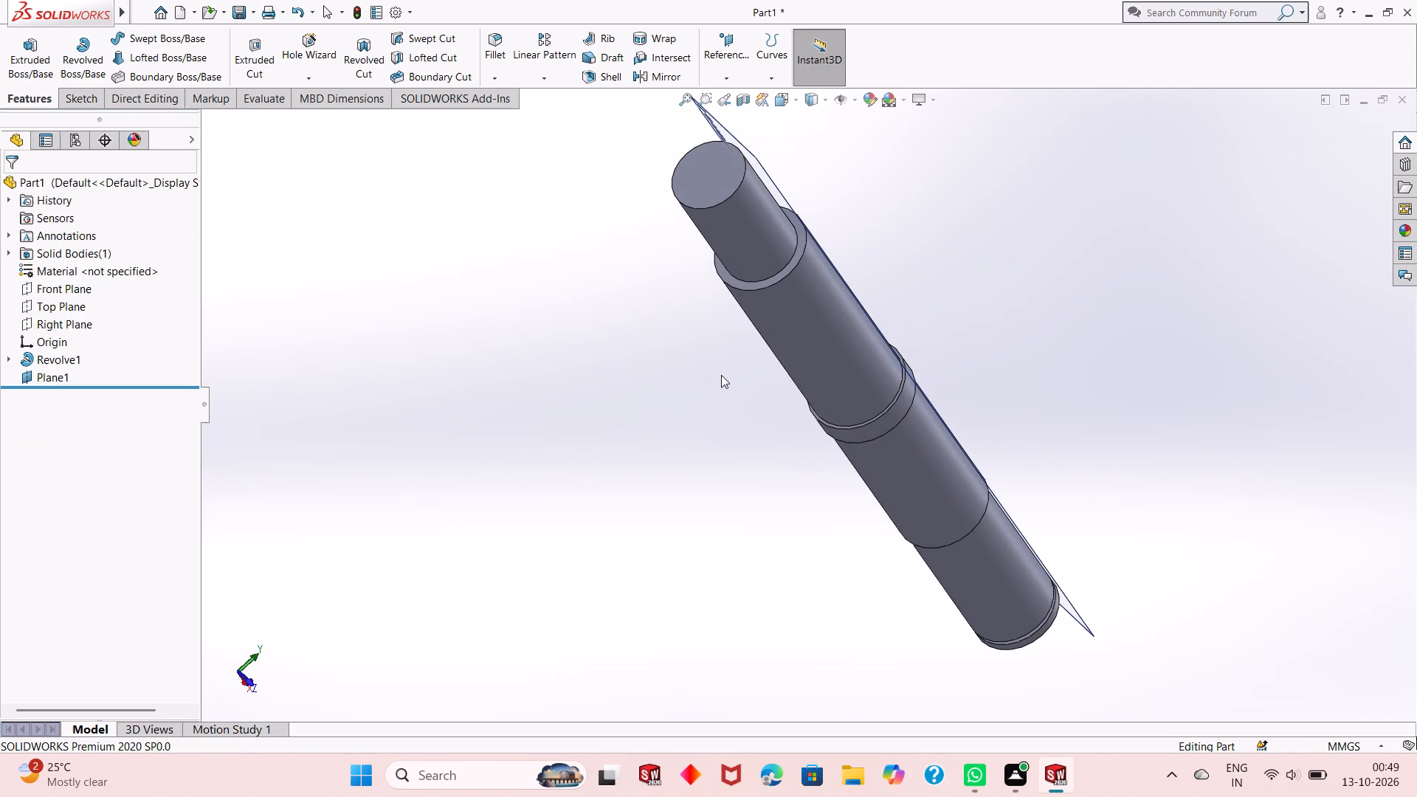
{"action": "middle_click_drag", "start_coordinate": [724, 375], "coordinate": [720, 398]}
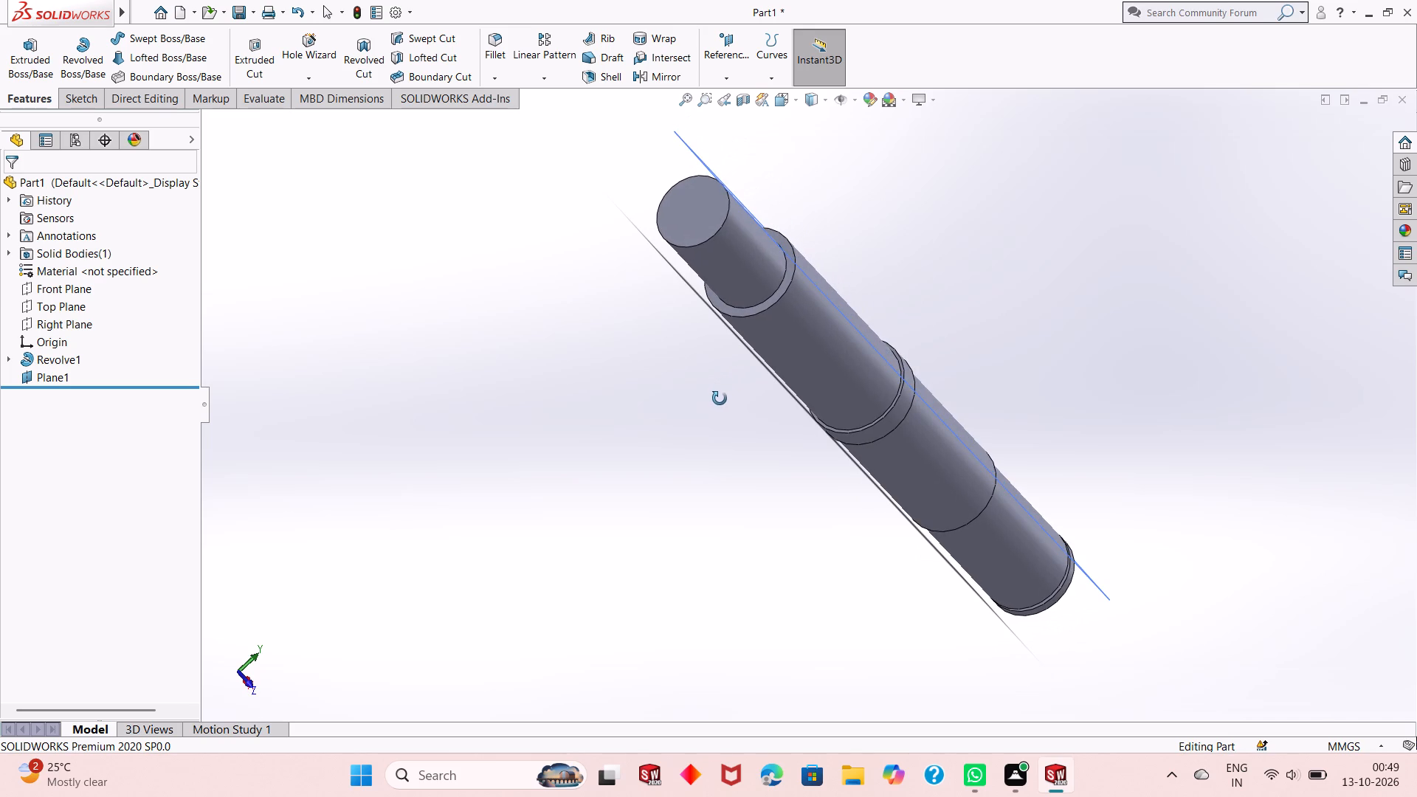
{"action": "middle_click_drag", "start_coordinate": [720, 398], "coordinate": [714, 465]}
{"action": "middle_click_drag", "start_coordinate": [722, 430], "coordinate": [748, 356]}
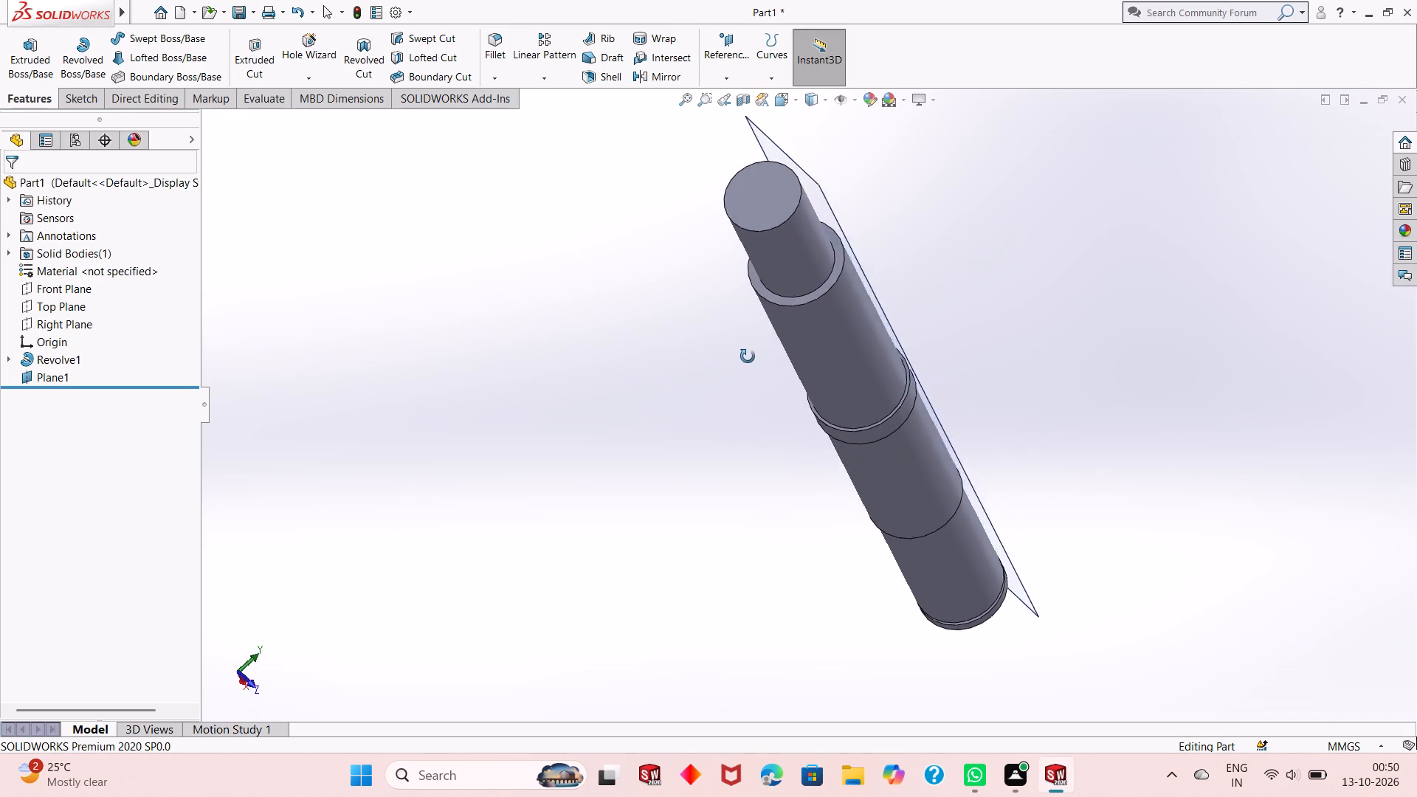
{"action": "middle_click_drag", "start_coordinate": [748, 356], "coordinate": [718, 514]}
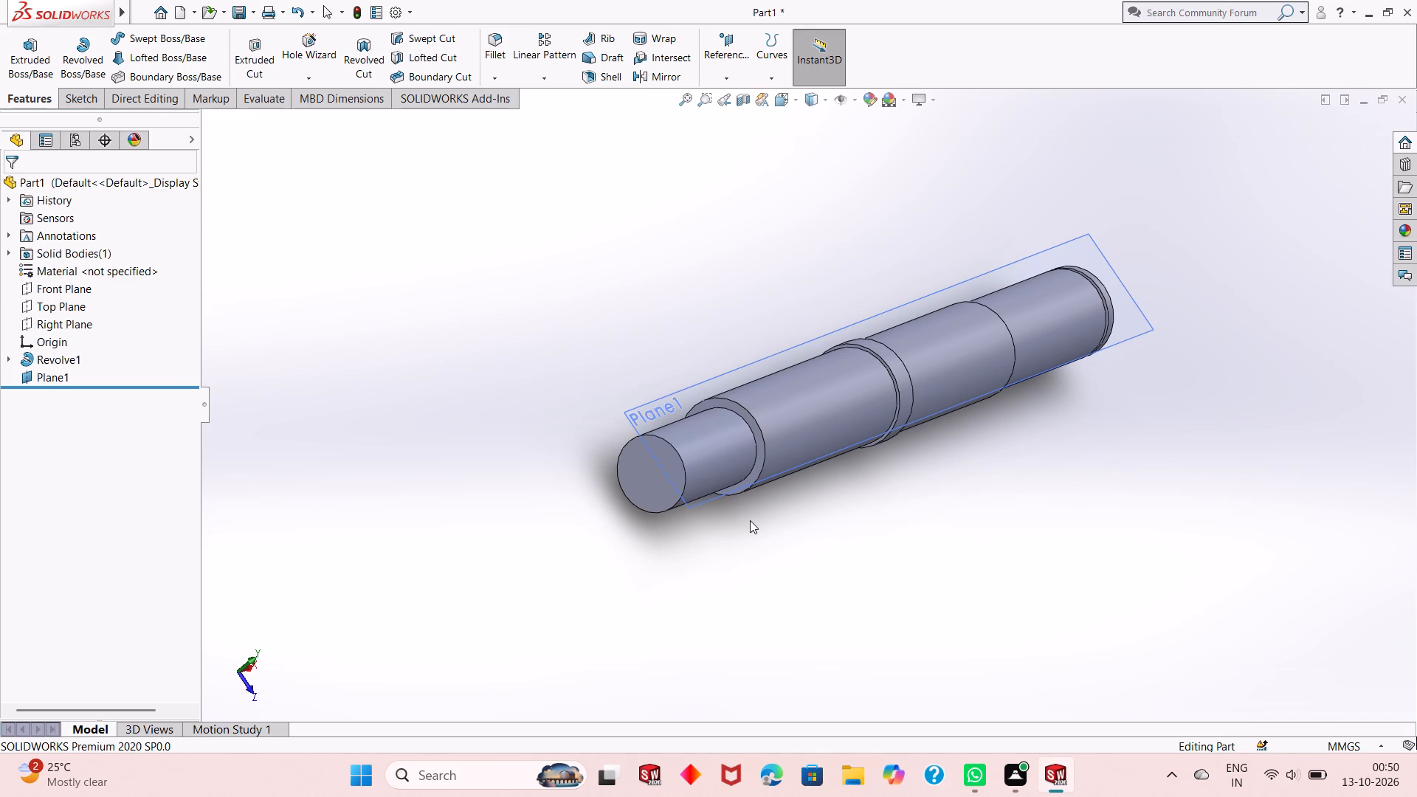
{"action": "left_click", "coordinate": [683, 390]}
{"action": "left_click", "coordinate": [751, 345]}
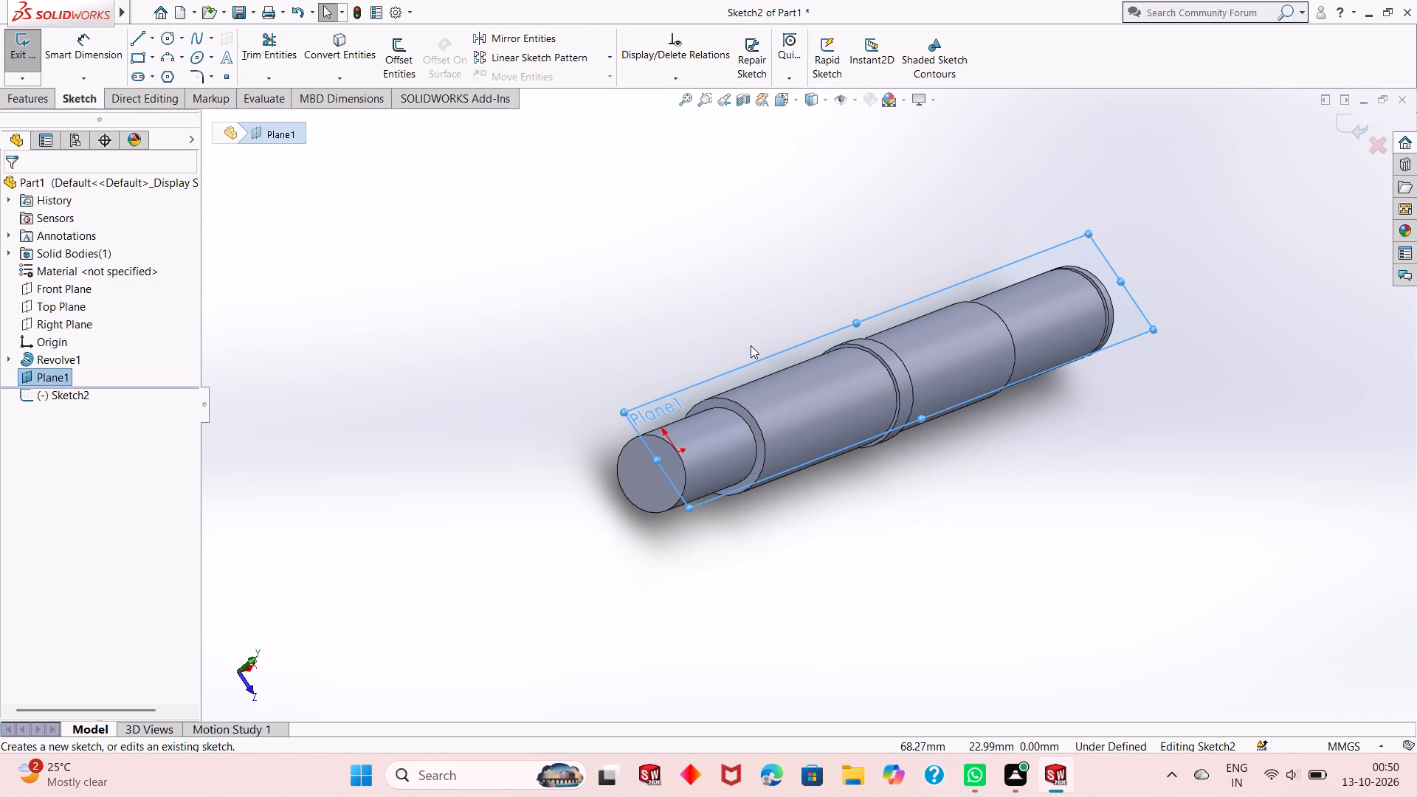
{"action": "key", "text": "ctrl+8"}
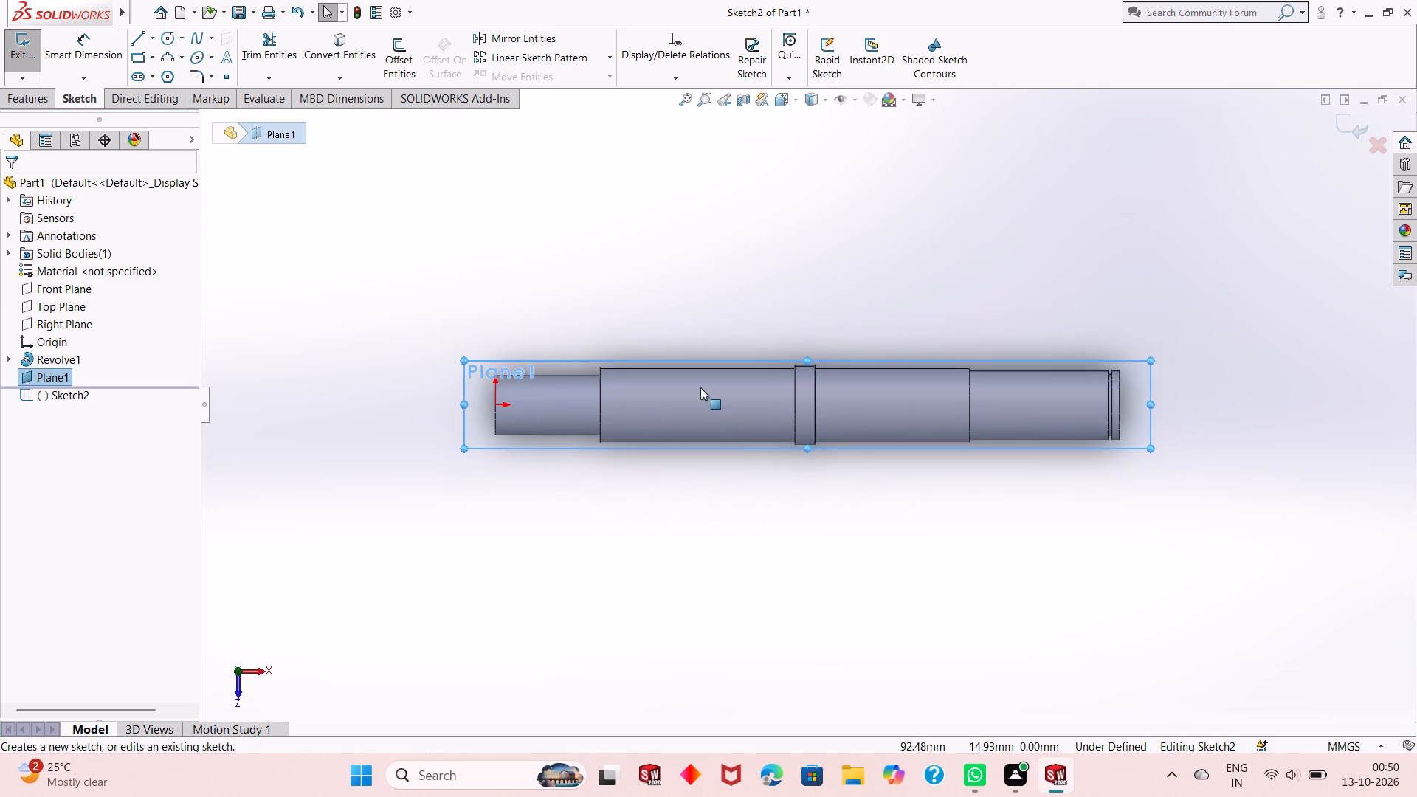
{"action": "scroll", "coordinate": [521, 413], "scroll_direction": "up", "scroll_amount": 1}
{"action": "key", "text": "Escape"}
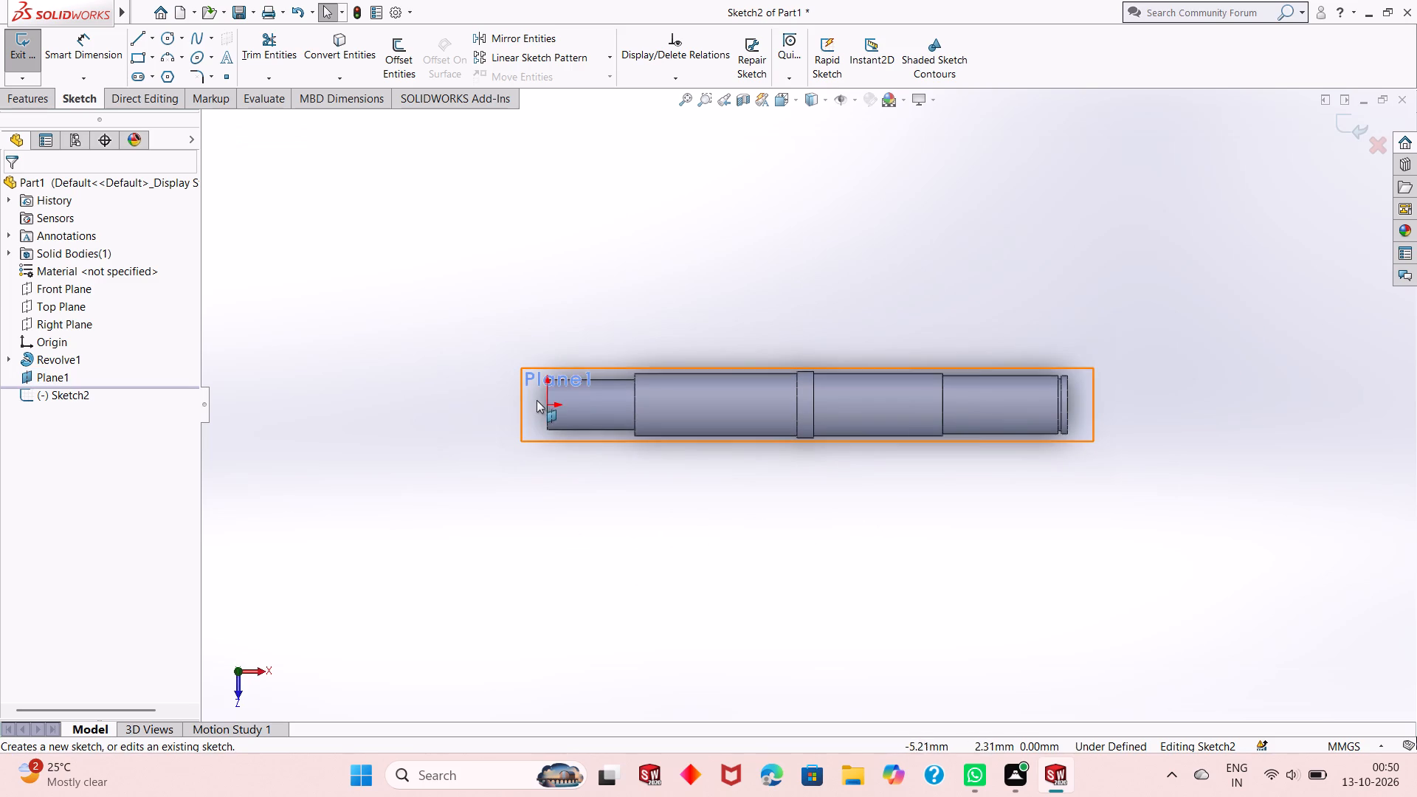
Sketch a corner rectangle about 42 mm long and 9.6 mm wide on the small end step, from the end face to the shoulder.
{"action": "scroll", "coordinate": [539, 400], "scroll_direction": "down", "scroll_amount": 4}
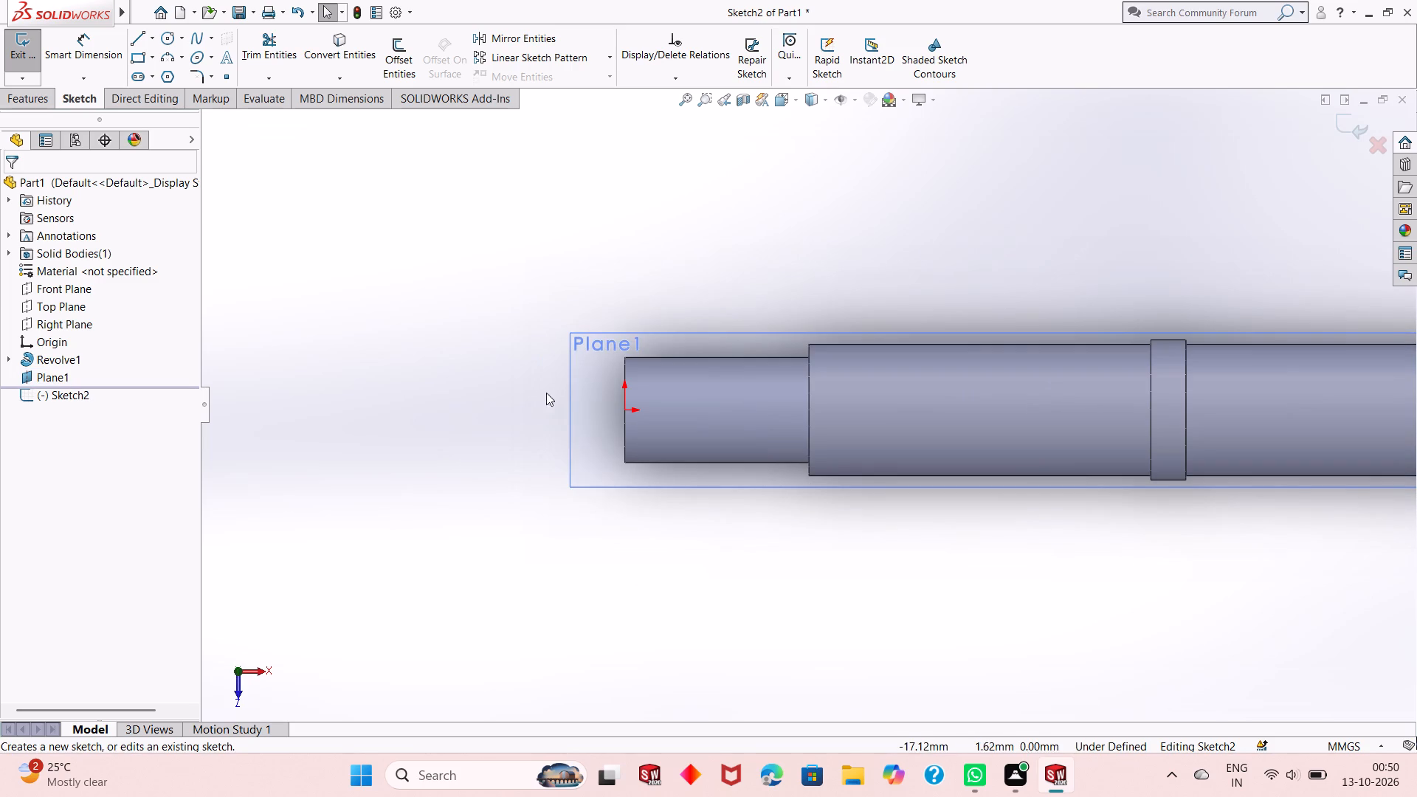
{"action": "left_click", "coordinate": [136, 57]}
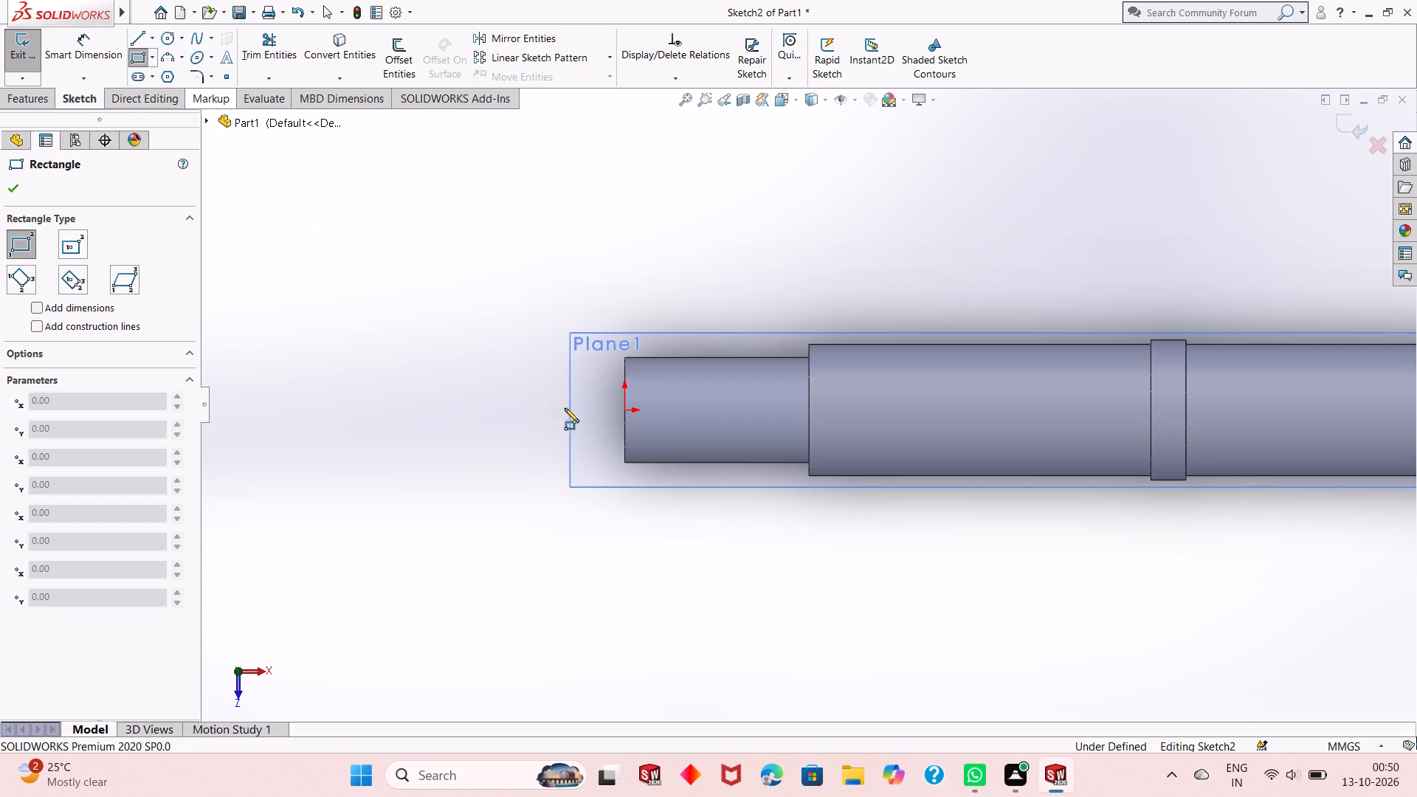
{"action": "left_click", "coordinate": [626, 387]}
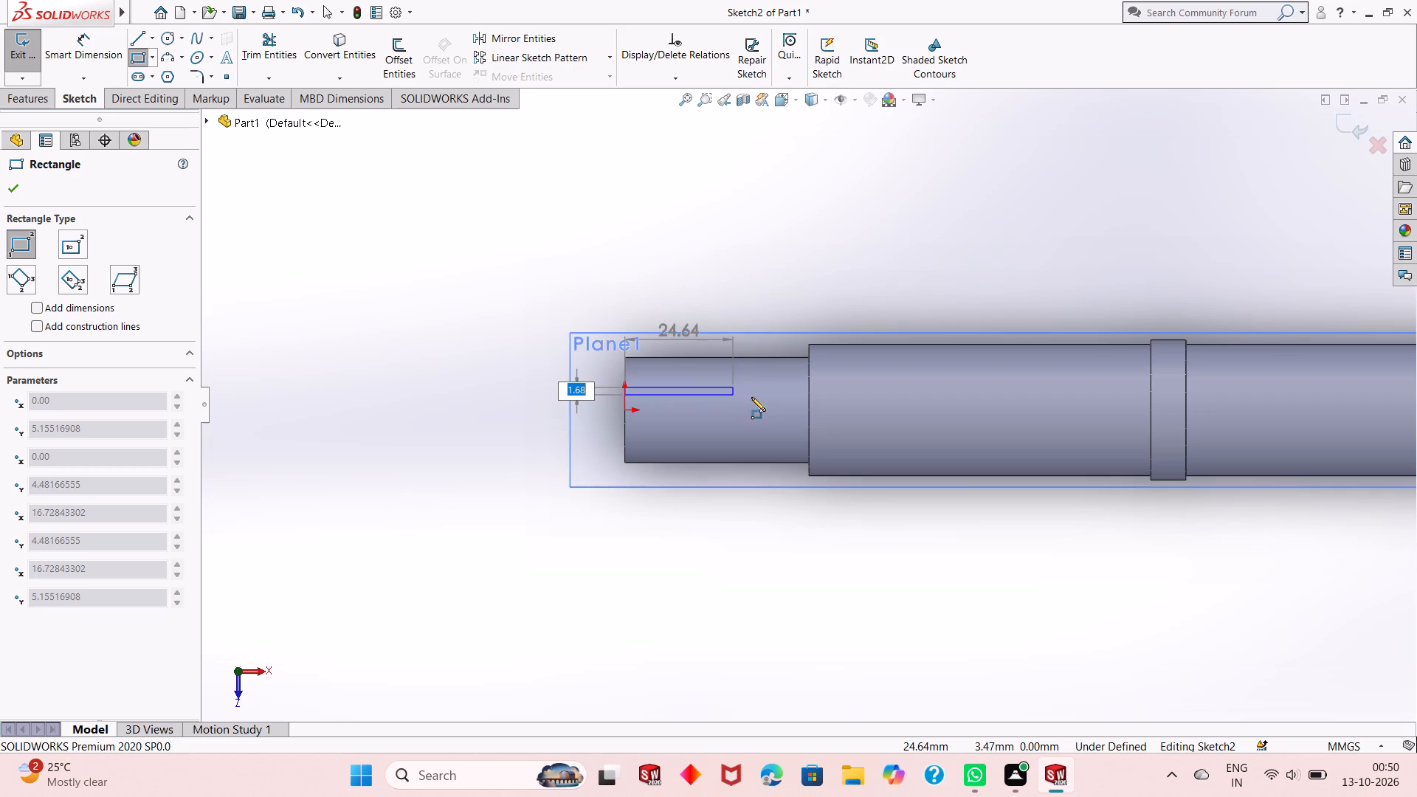
{"action": "left_click", "coordinate": [808, 429]}
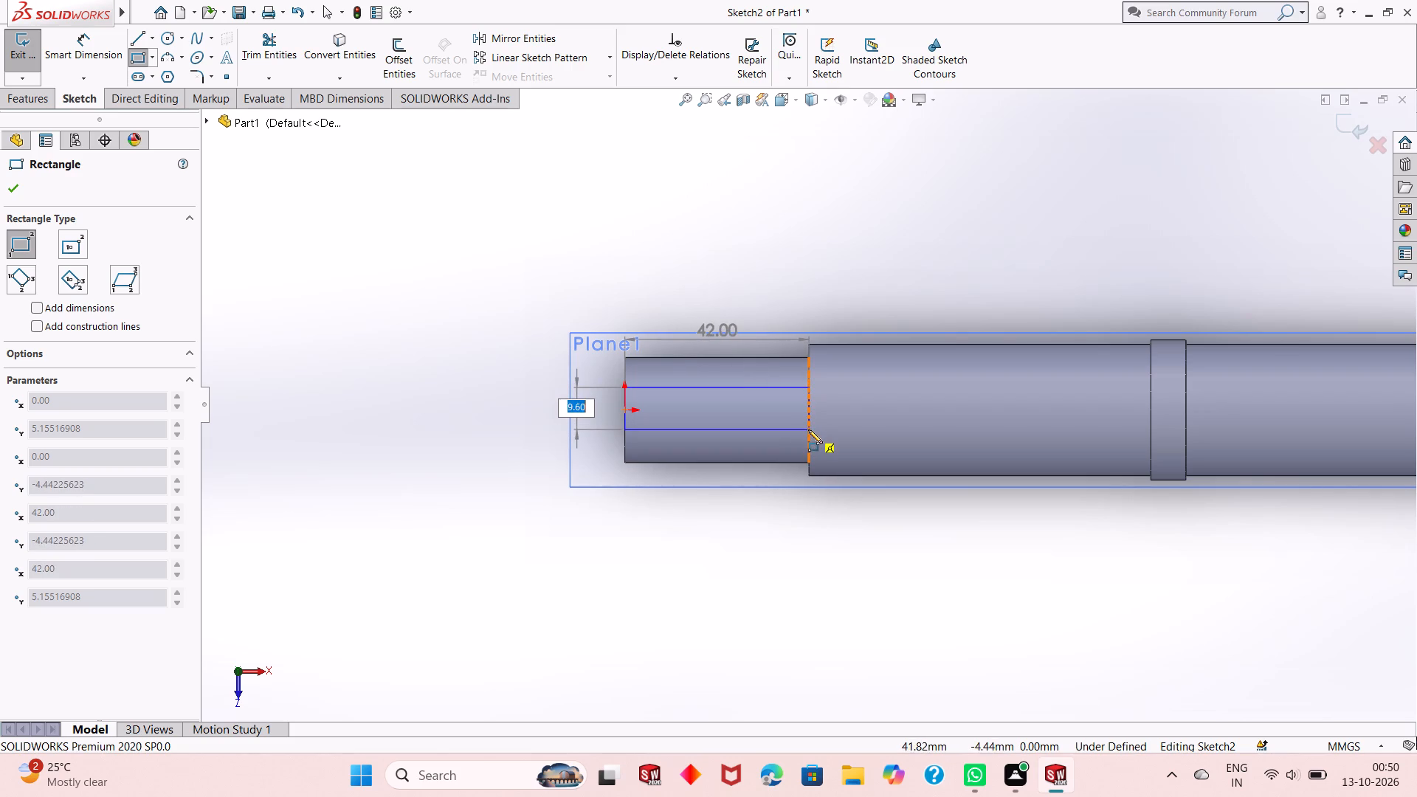
{"action": "right_click", "coordinate": [770, 246]}
{"action": "left_click", "coordinate": [789, 262]}
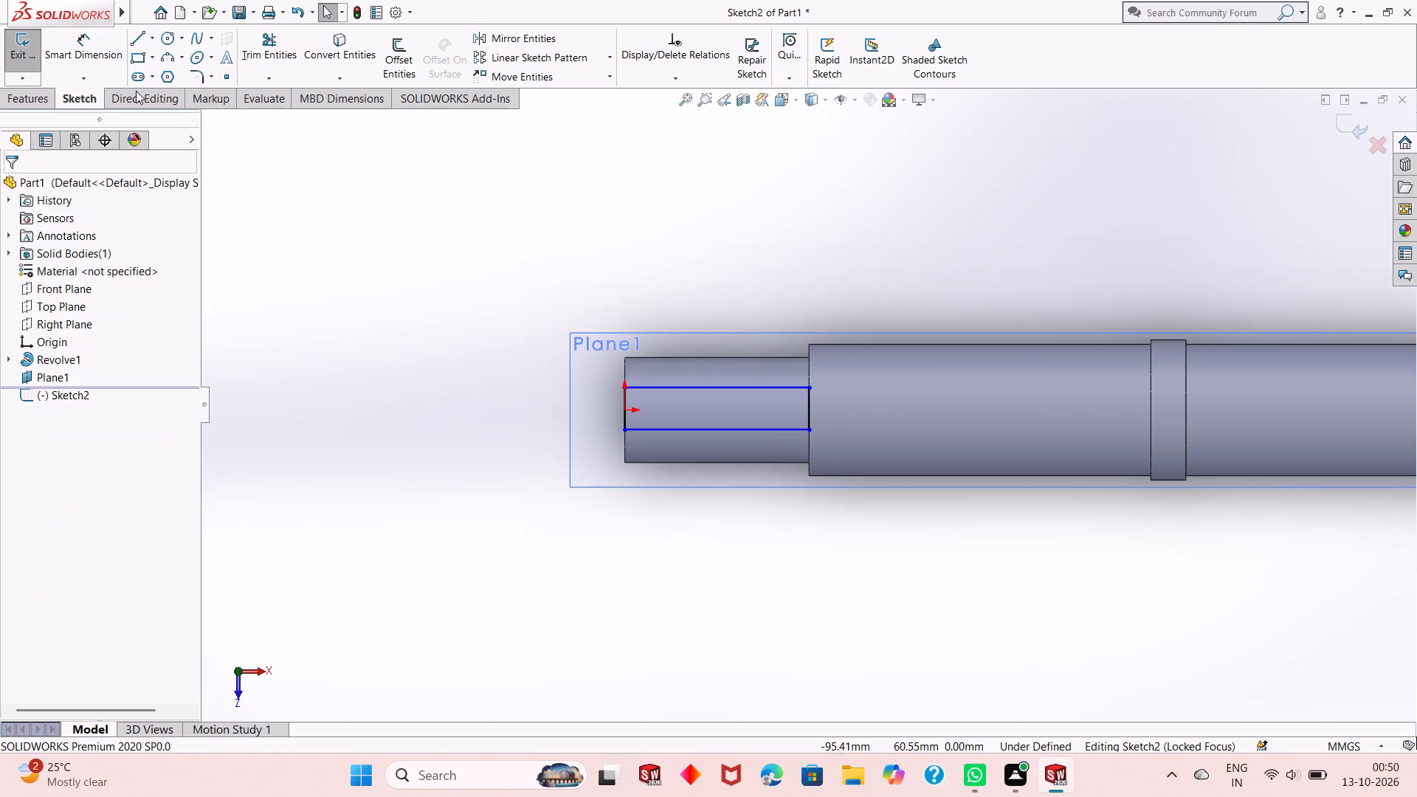
Dimension the rectangle's short side on the shaft's end face to a width of 8 mm.
{"action": "left_click", "coordinate": [93, 53]}
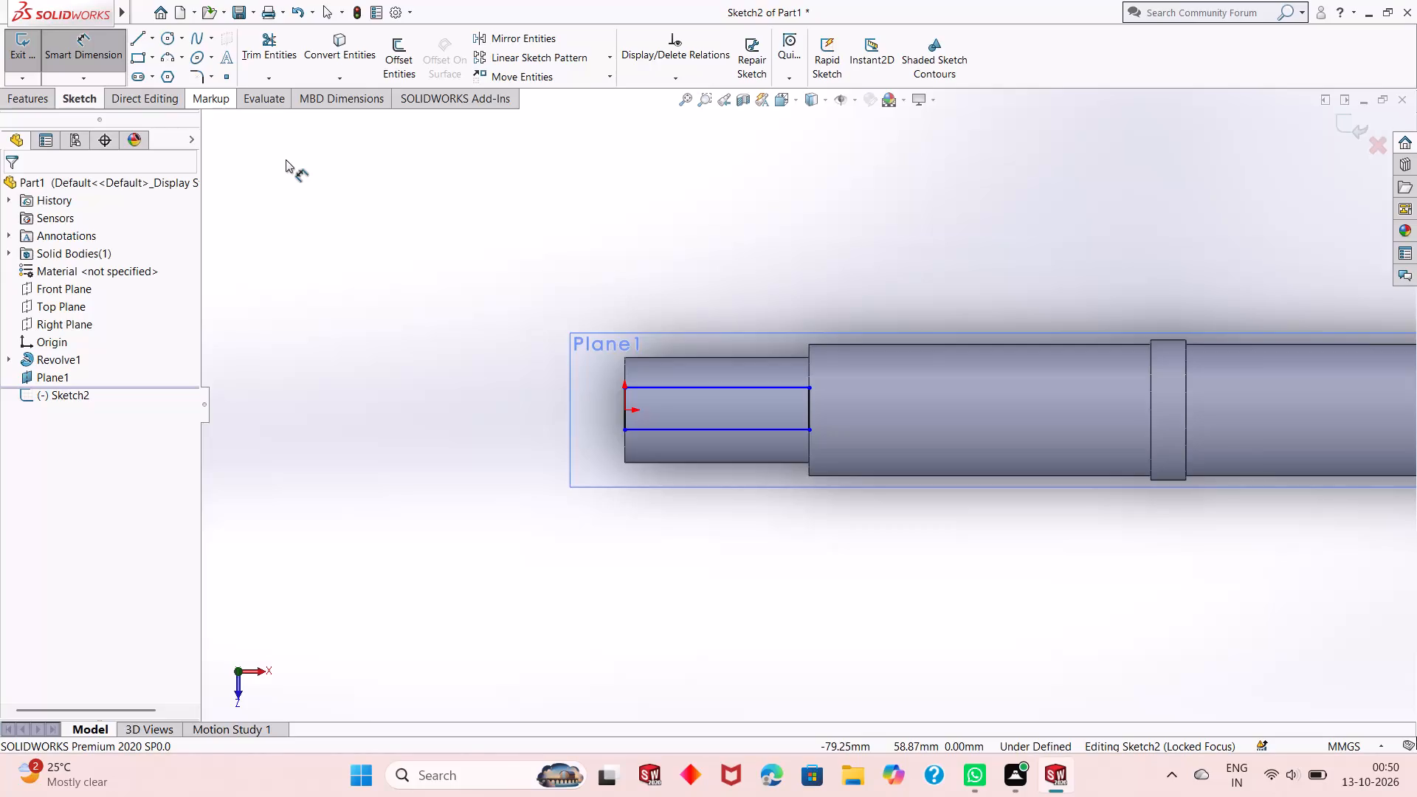
{"action": "left_click", "coordinate": [621, 413]}
{"action": "key", "text": "Escape"}
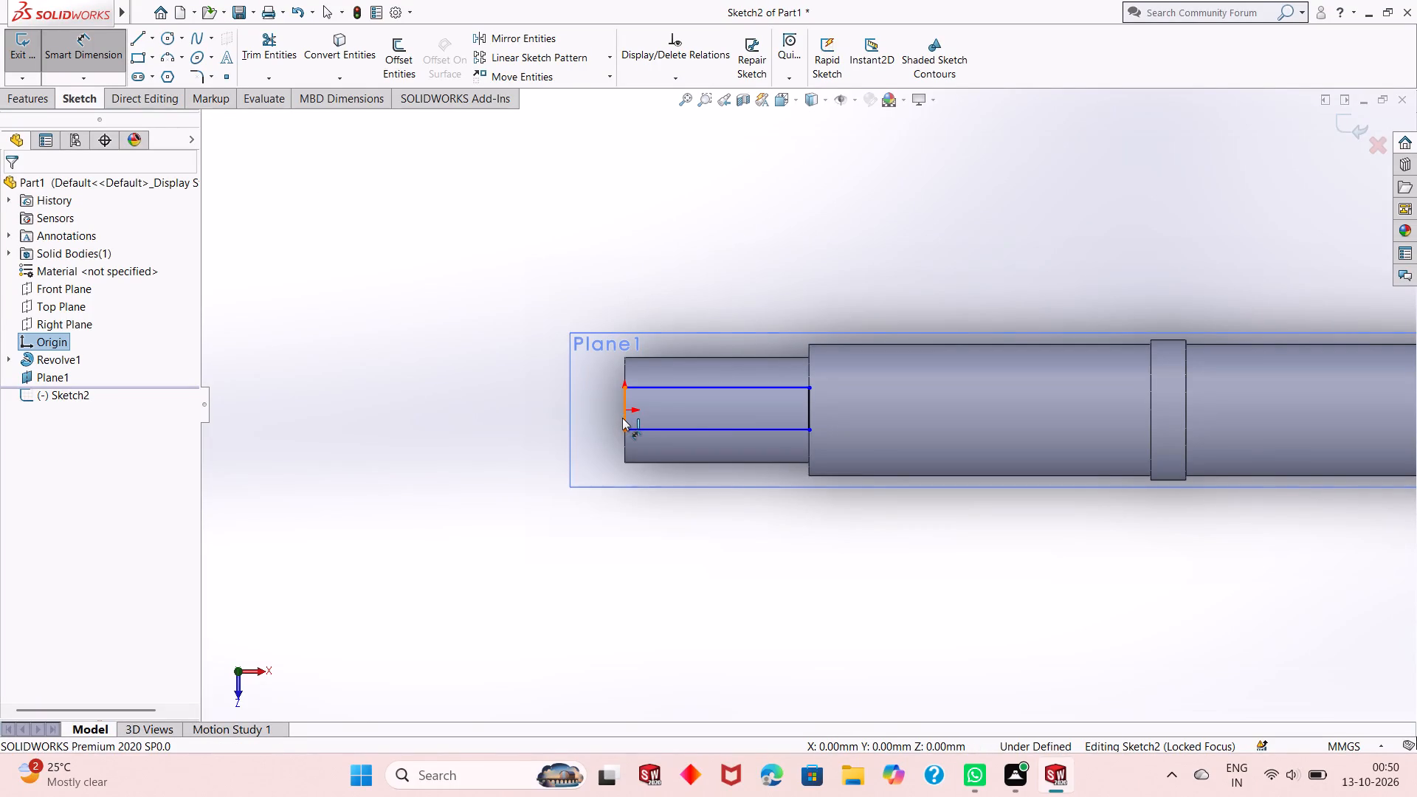
{"action": "left_click", "coordinate": [623, 419]}
{"action": "left_click", "coordinate": [531, 438]}
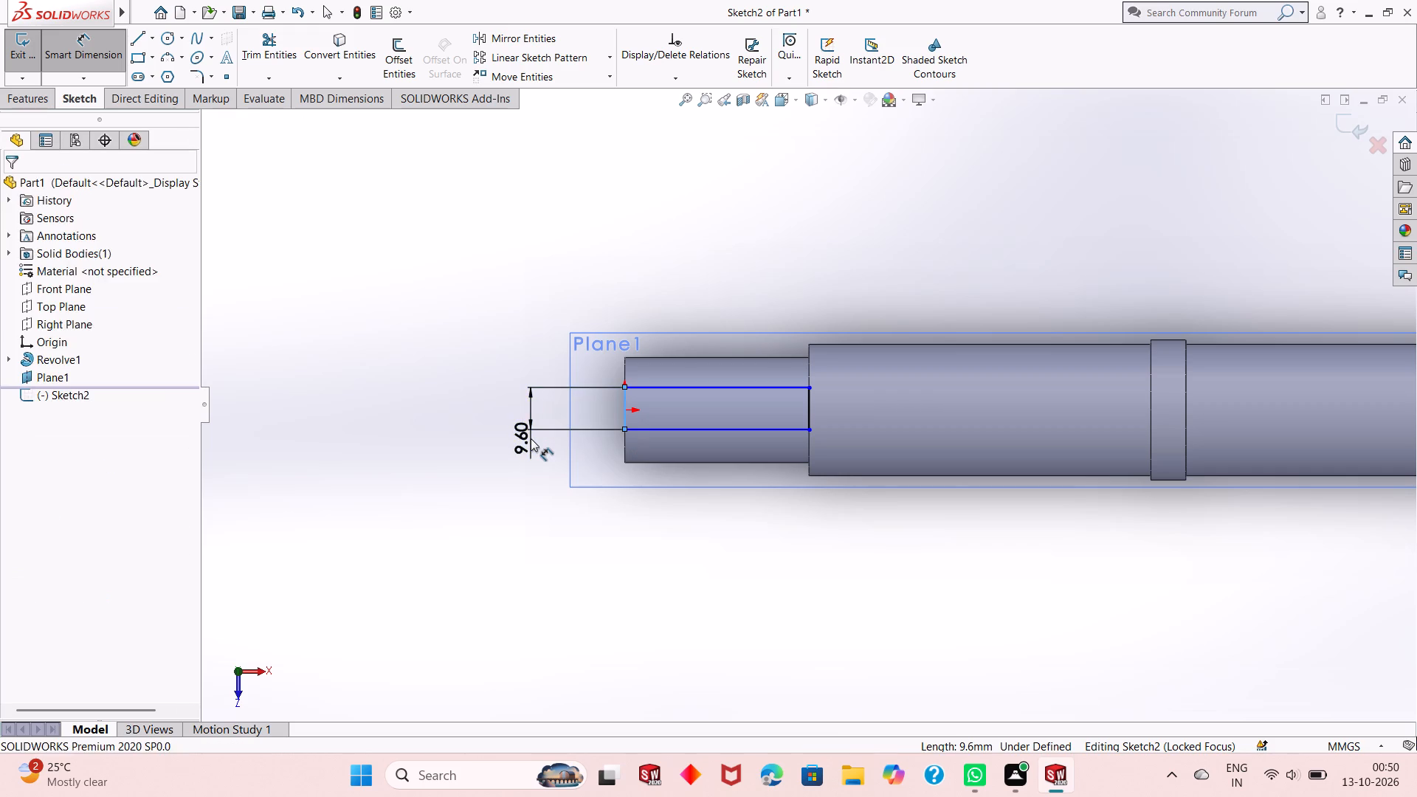
{"action": "key", "text": "8"}
{"action": "key", "text": "Return"}
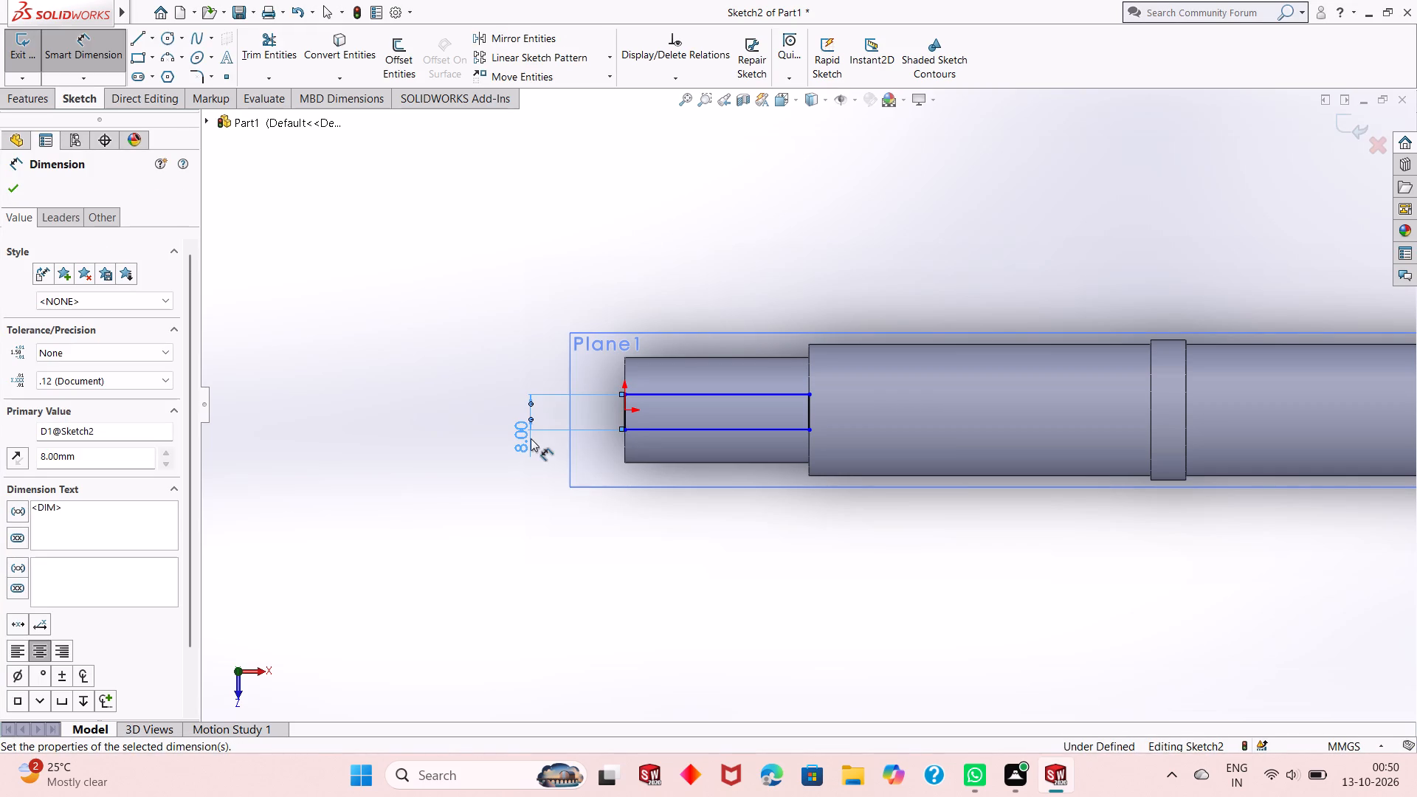
Dimension the rectangle's upper long edge 4 mm from the origin to centre it on the shaft axis.
{"action": "scroll", "coordinate": [637, 418], "scroll_direction": "down", "scroll_amount": 5}
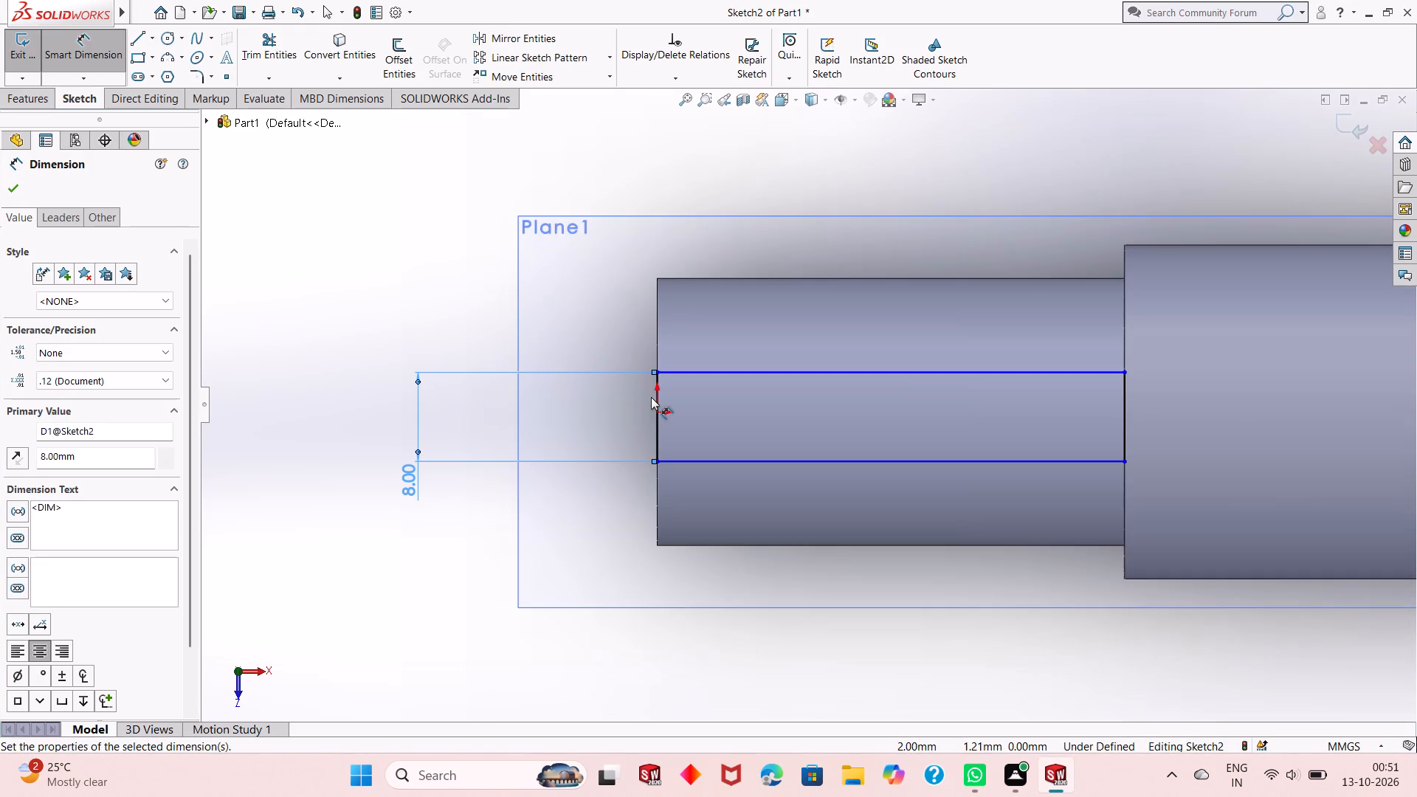
{"action": "left_click", "coordinate": [660, 413]}
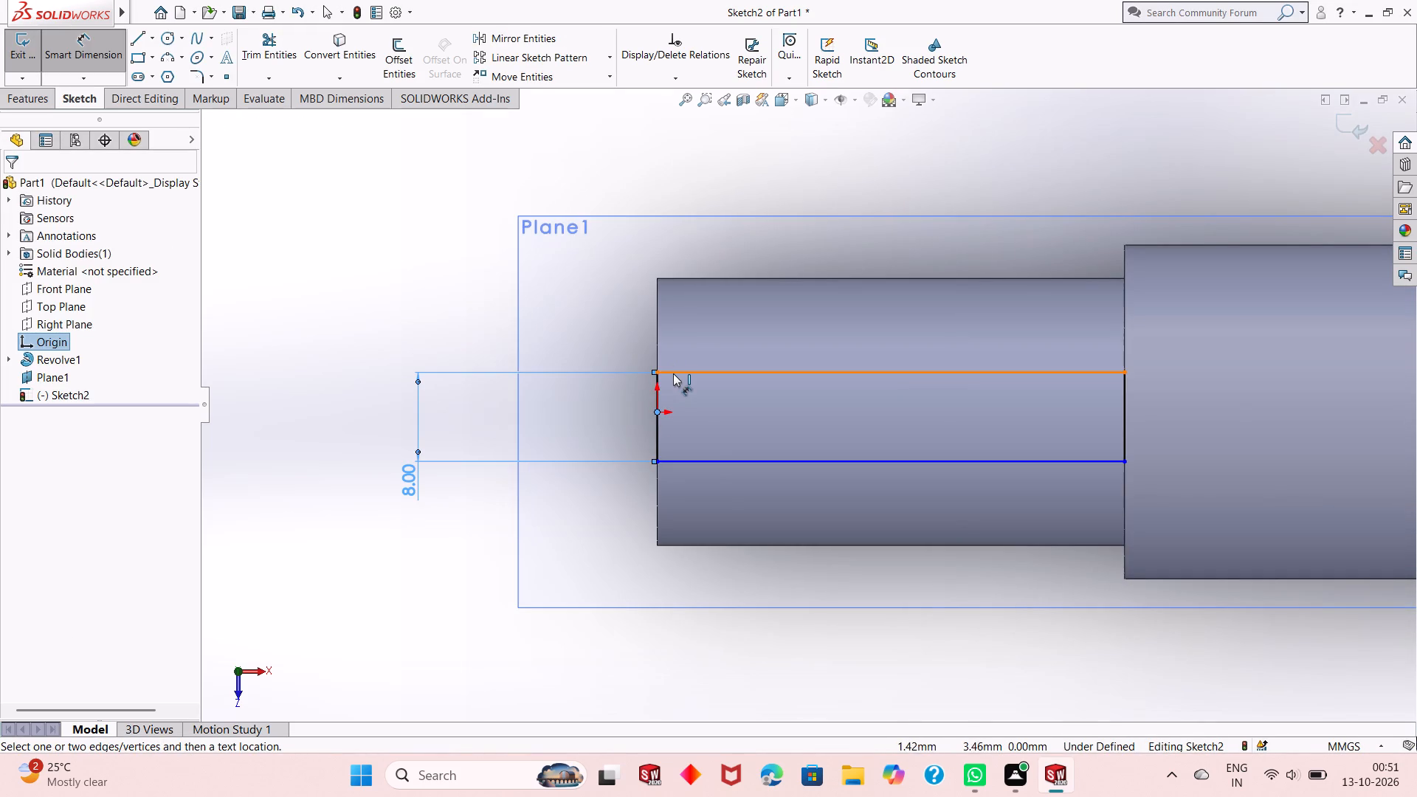
{"action": "left_click", "coordinate": [674, 375]}
{"action": "left_click", "coordinate": [472, 357]}
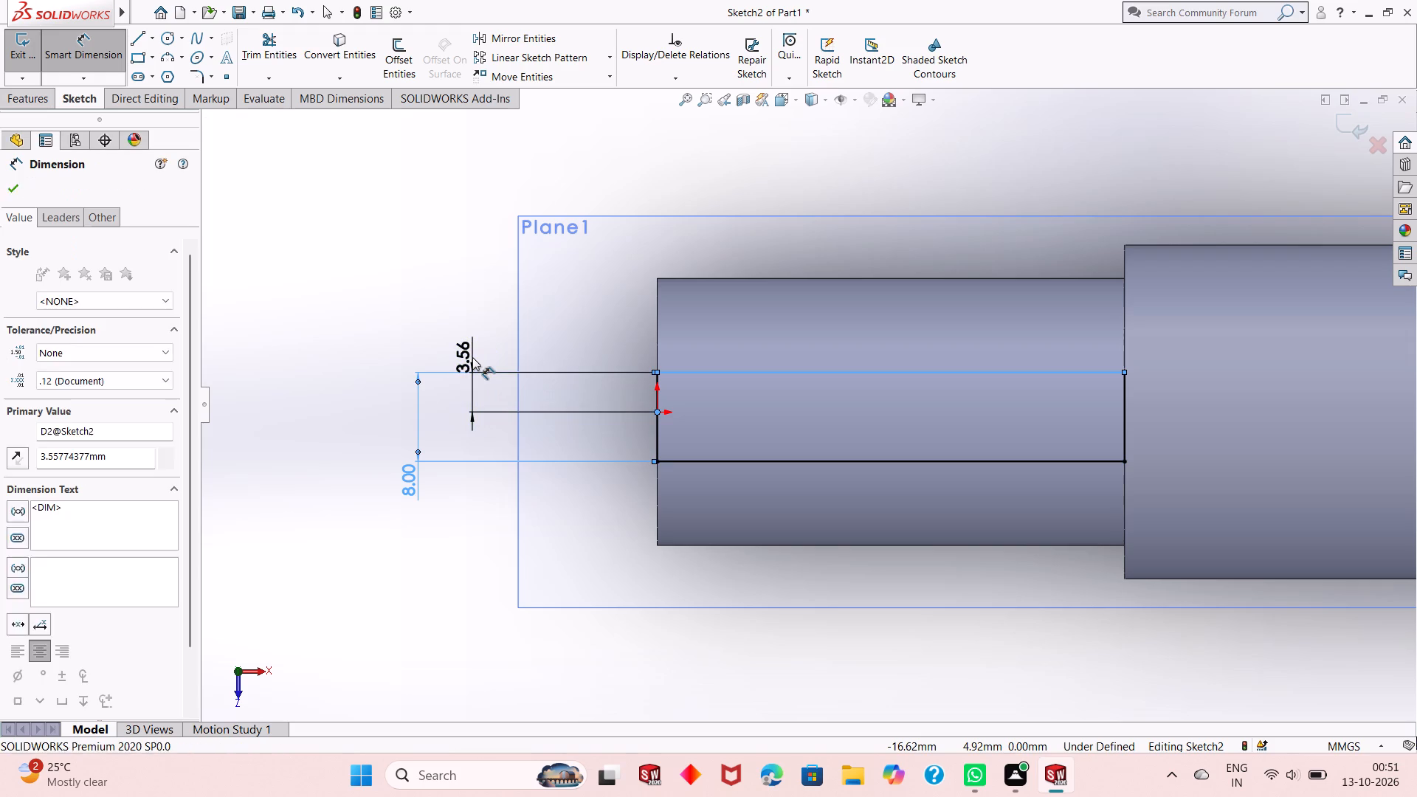
{"action": "key", "text": "4"}
{"action": "key", "text": "Return"}
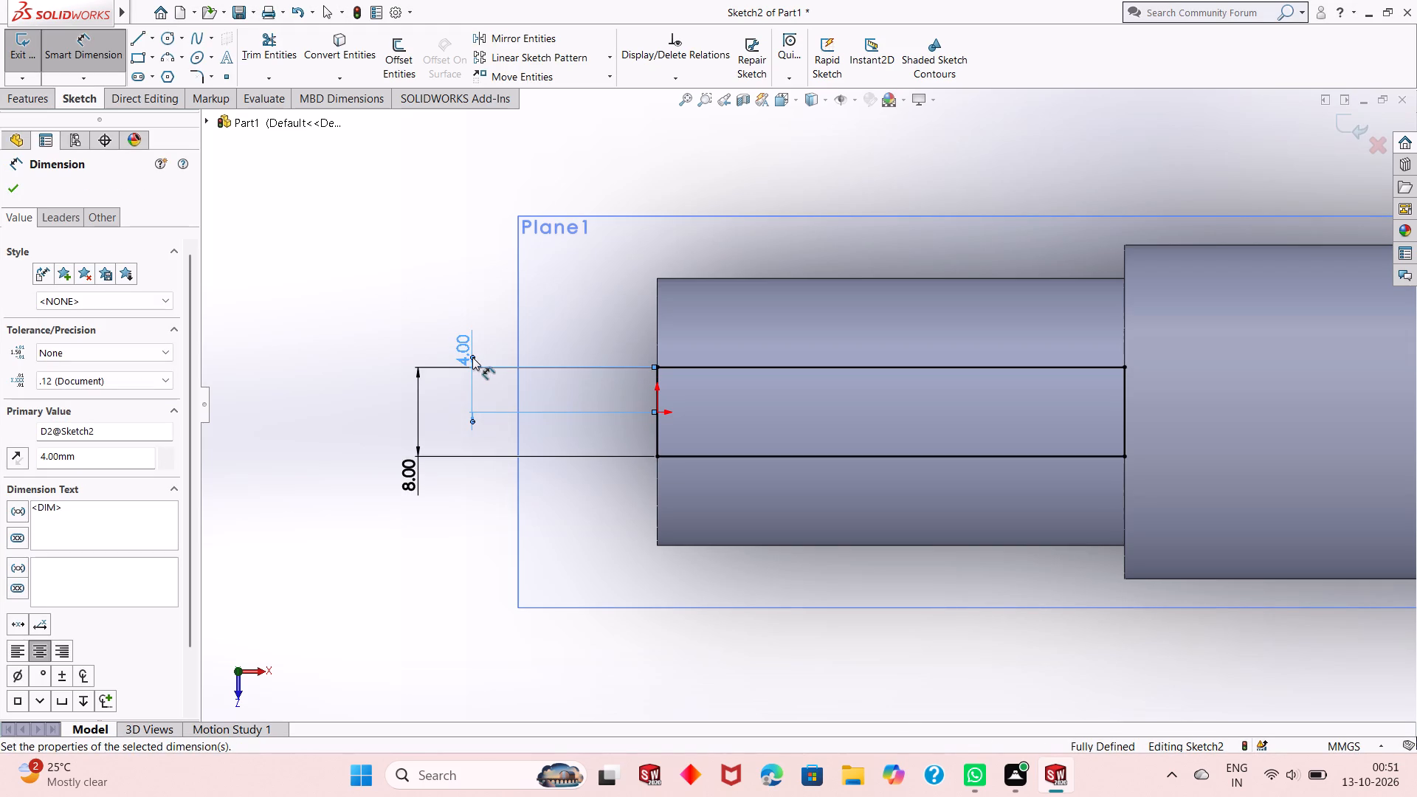
{"action": "right_click", "coordinate": [402, 260]}
{"action": "left_click", "coordinate": [425, 303]}
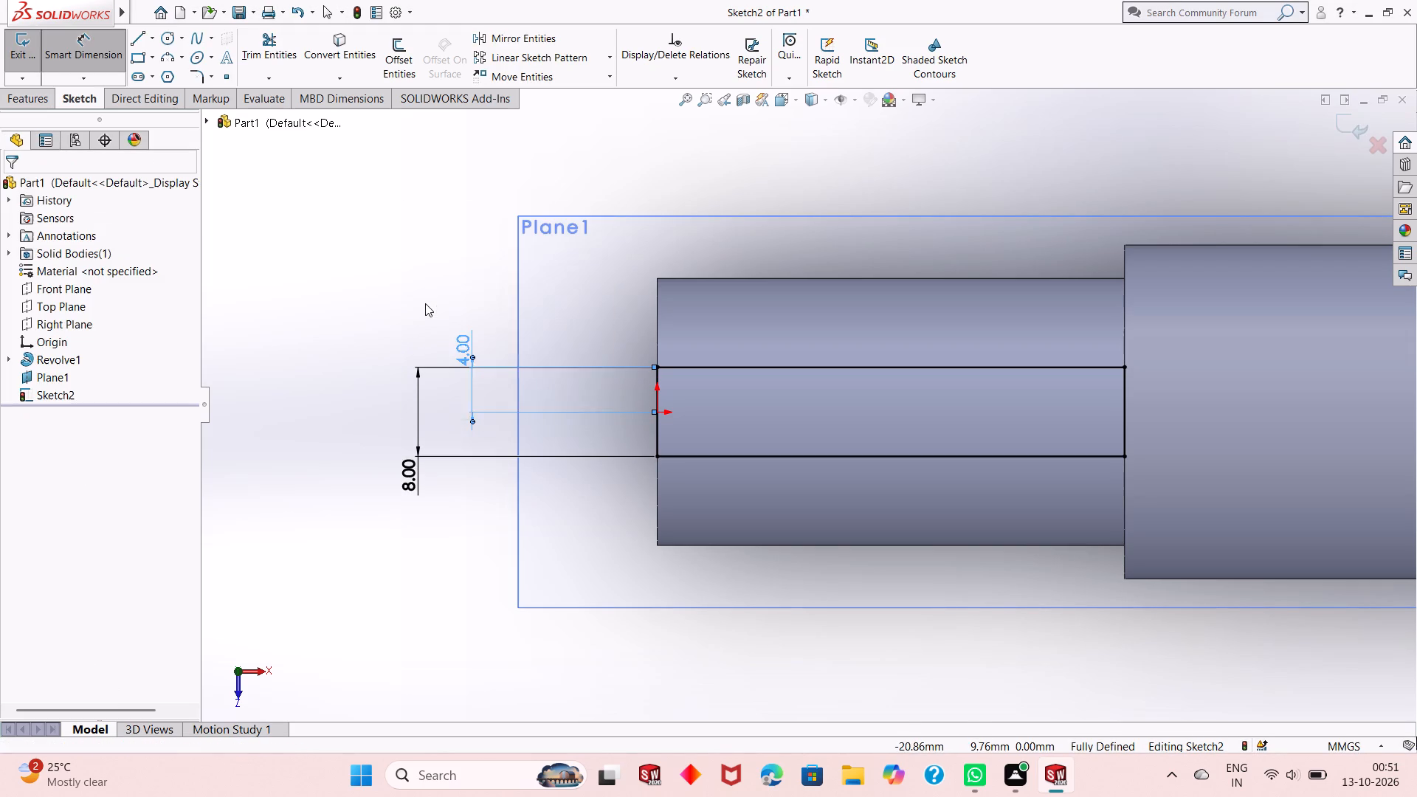
Inspect the rectangle's position on the offset plane relative to the shaft's small end from several angles.
{"action": "scroll", "coordinate": [604, 413], "scroll_direction": "up", "scroll_amount": 2}
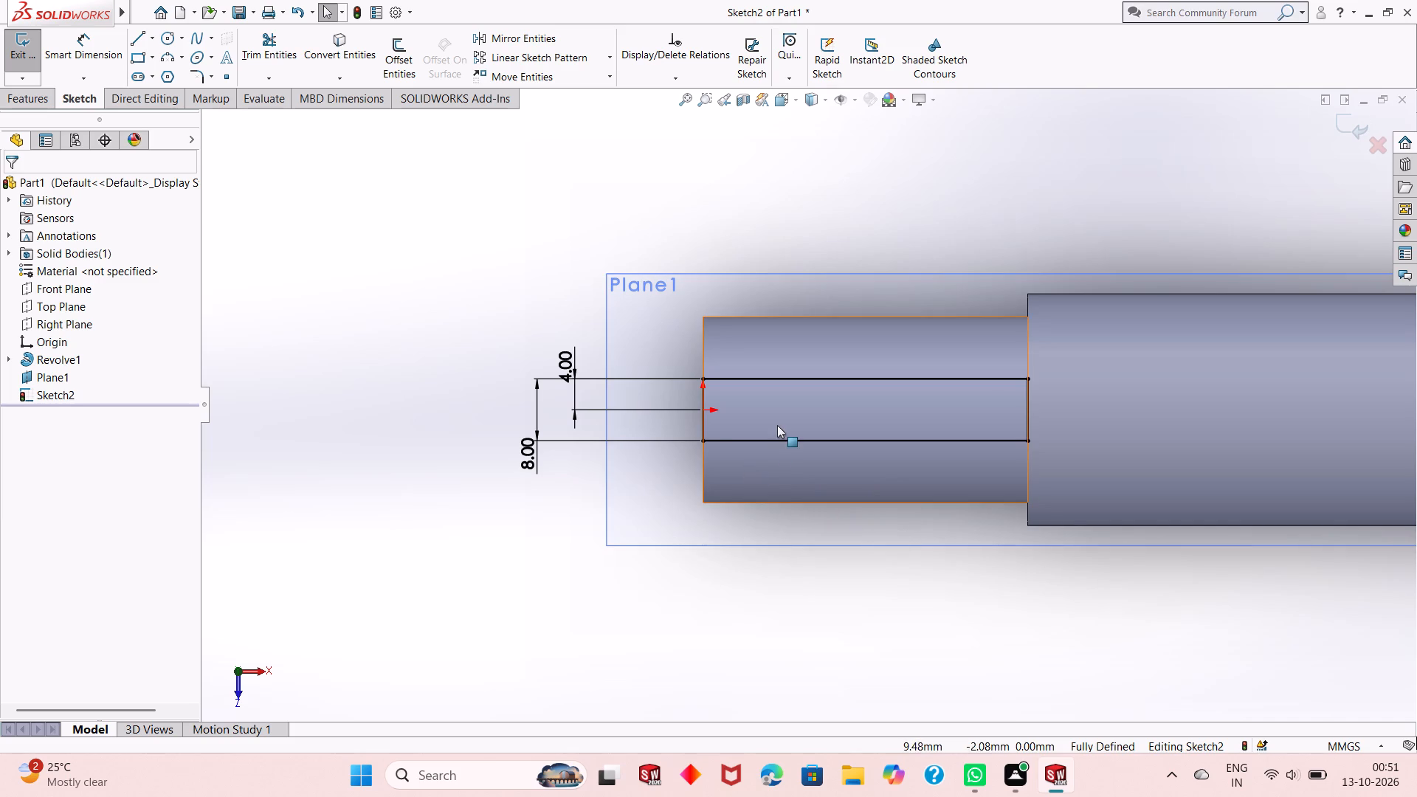
{"action": "scroll", "coordinate": [777, 425], "scroll_direction": "up", "scroll_amount": 1}
{"action": "middle_click_drag", "start_coordinate": [906, 523], "coordinate": [907, 302]}
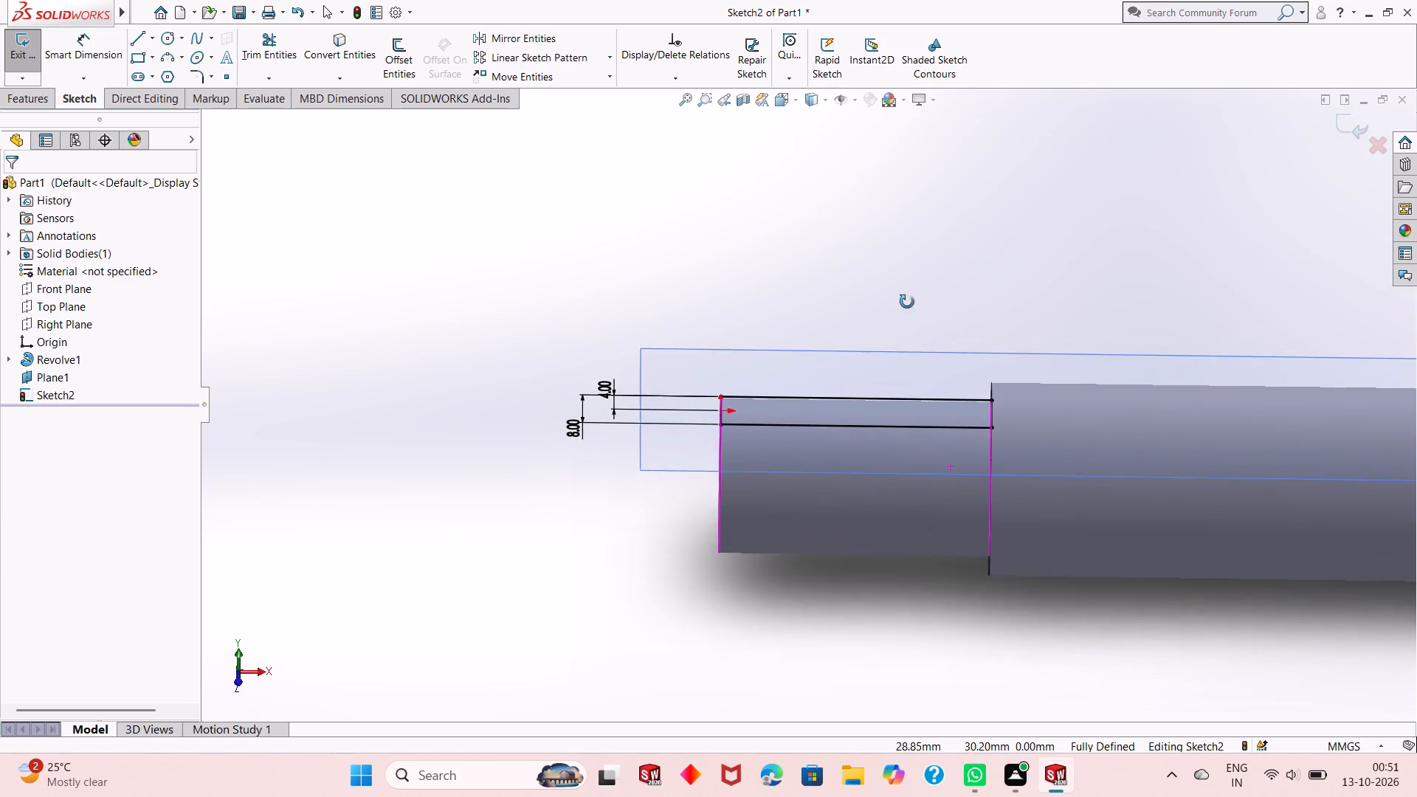
{"action": "middle_click_drag", "start_coordinate": [907, 302], "coordinate": [1007, 221]}
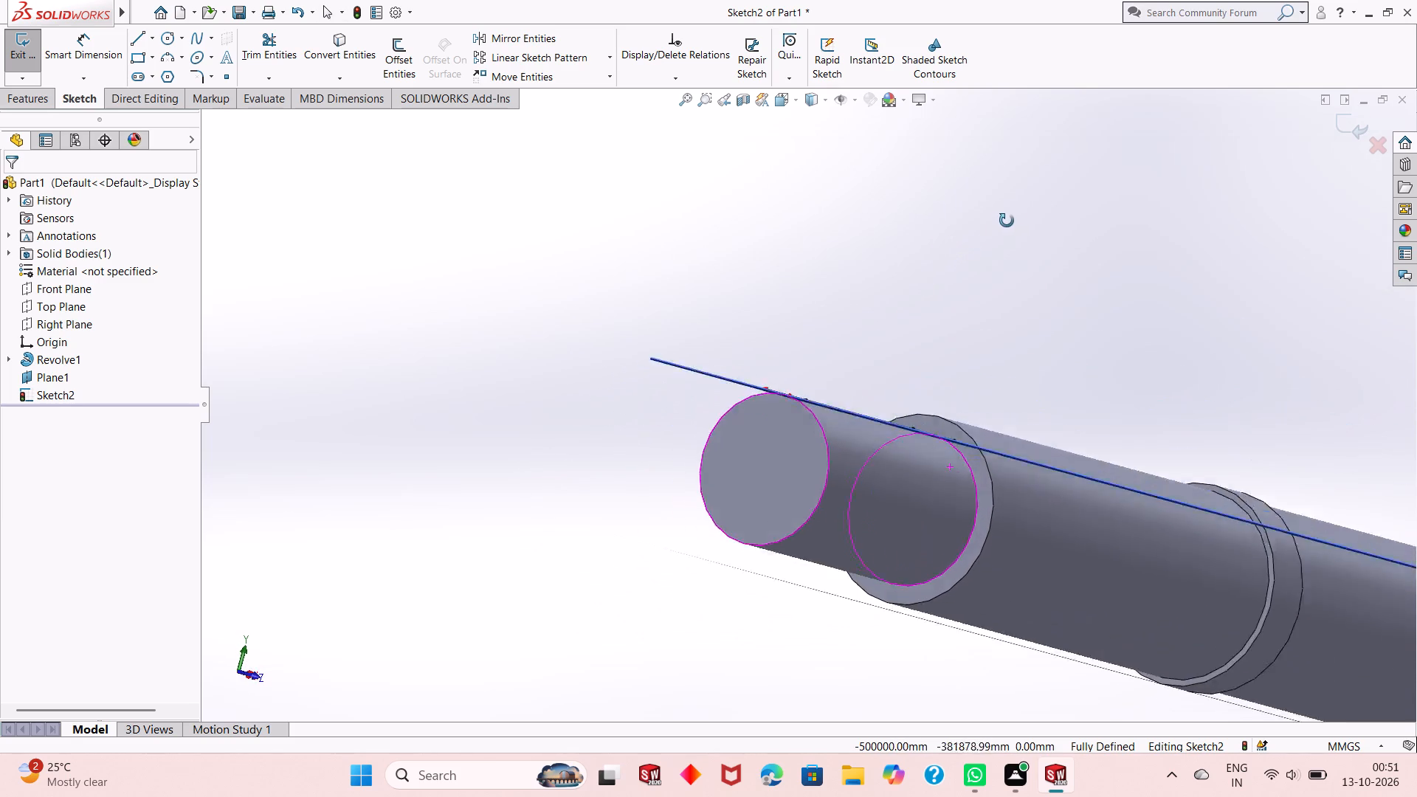
{"action": "middle_click_drag", "start_coordinate": [1007, 221], "coordinate": [1025, 271]}
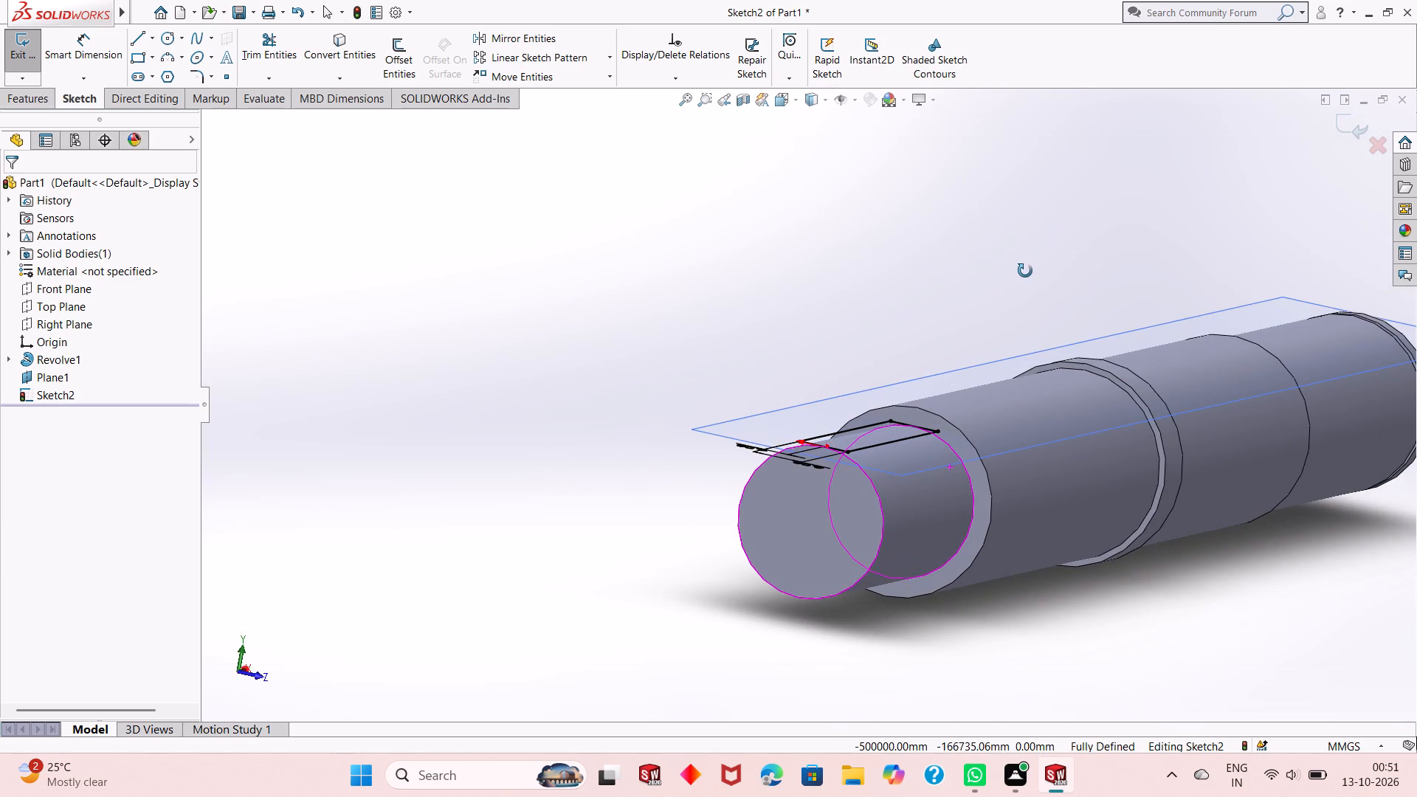
{"action": "middle_click_drag", "start_coordinate": [1025, 271], "coordinate": [1023, 273]}
{"action": "scroll", "coordinate": [935, 360], "scroll_direction": "up", "scroll_amount": 1}
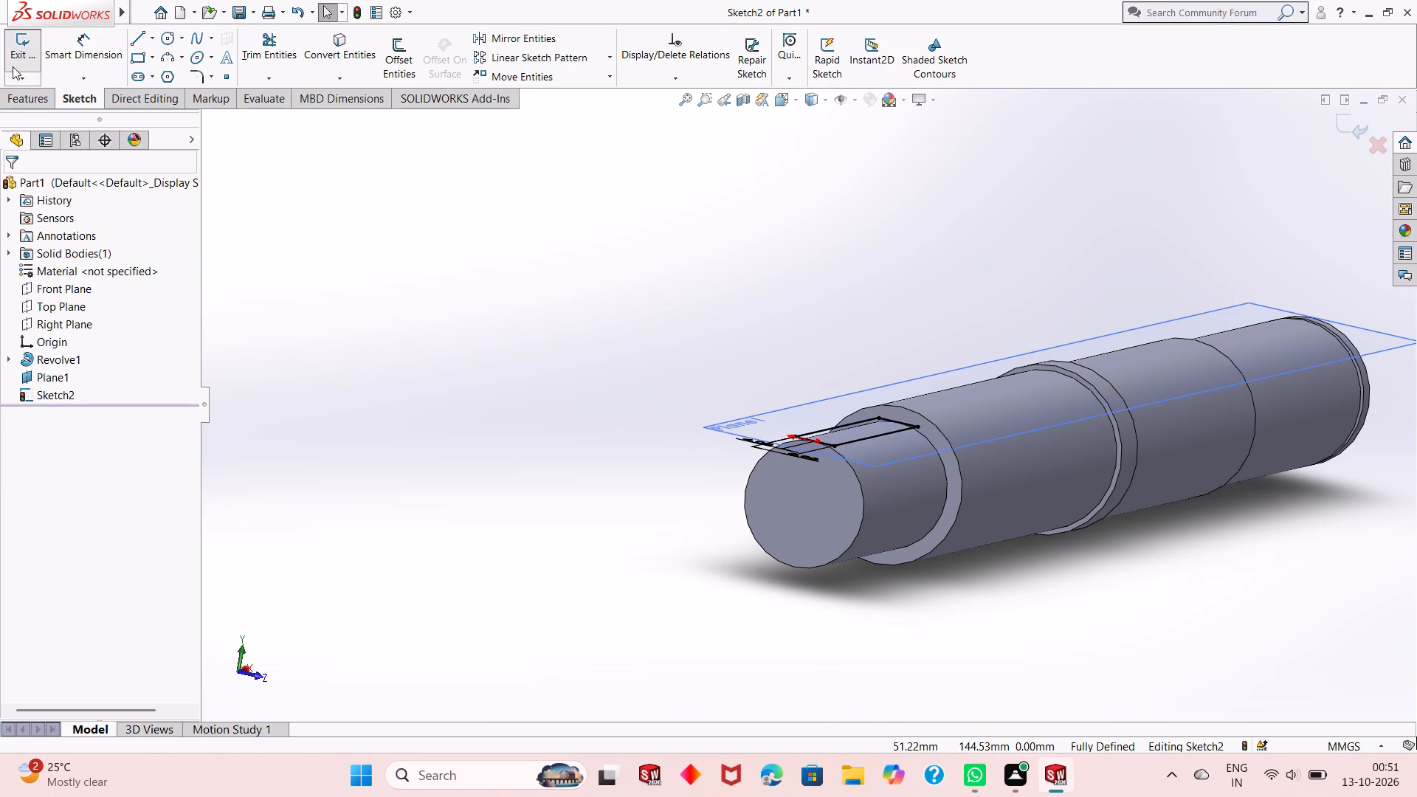
Cut-extrude the 8 mm wide rectangle to a blind depth of 4 mm into the shaft's small end step.
{"action": "left_click", "coordinate": [13, 94]}
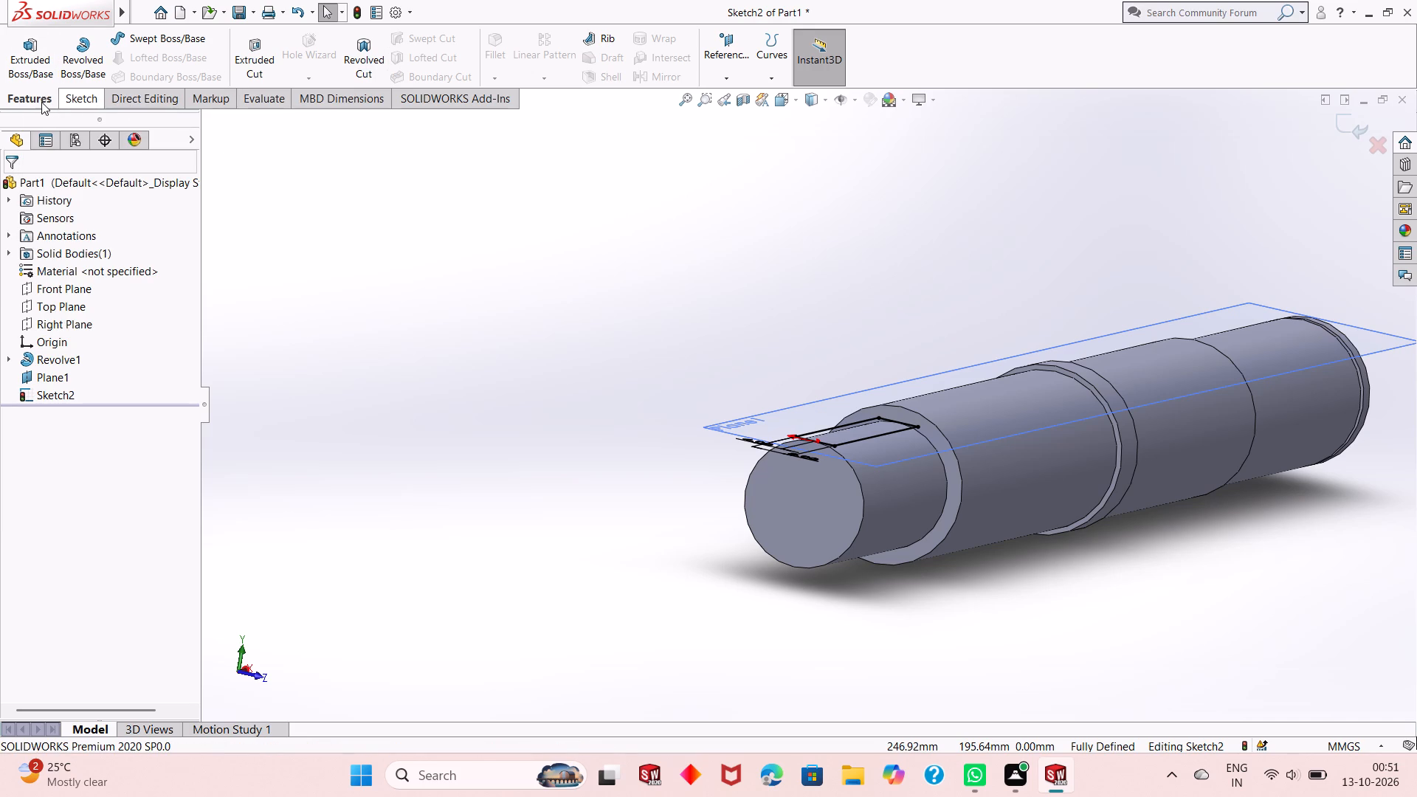
{"action": "left_click", "coordinate": [252, 41]}
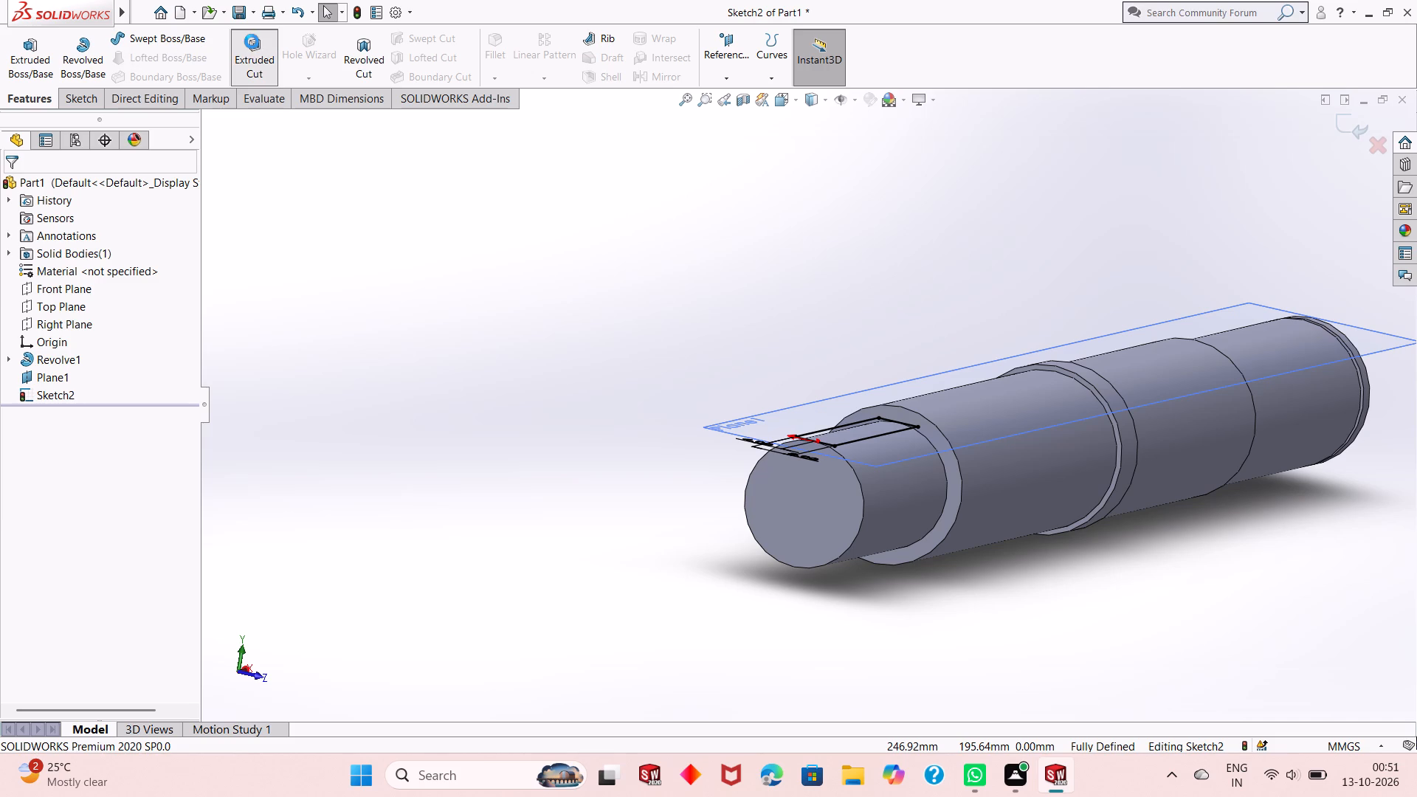
{"action": "middle_click_drag", "start_coordinate": [665, 373], "coordinate": [652, 346]}
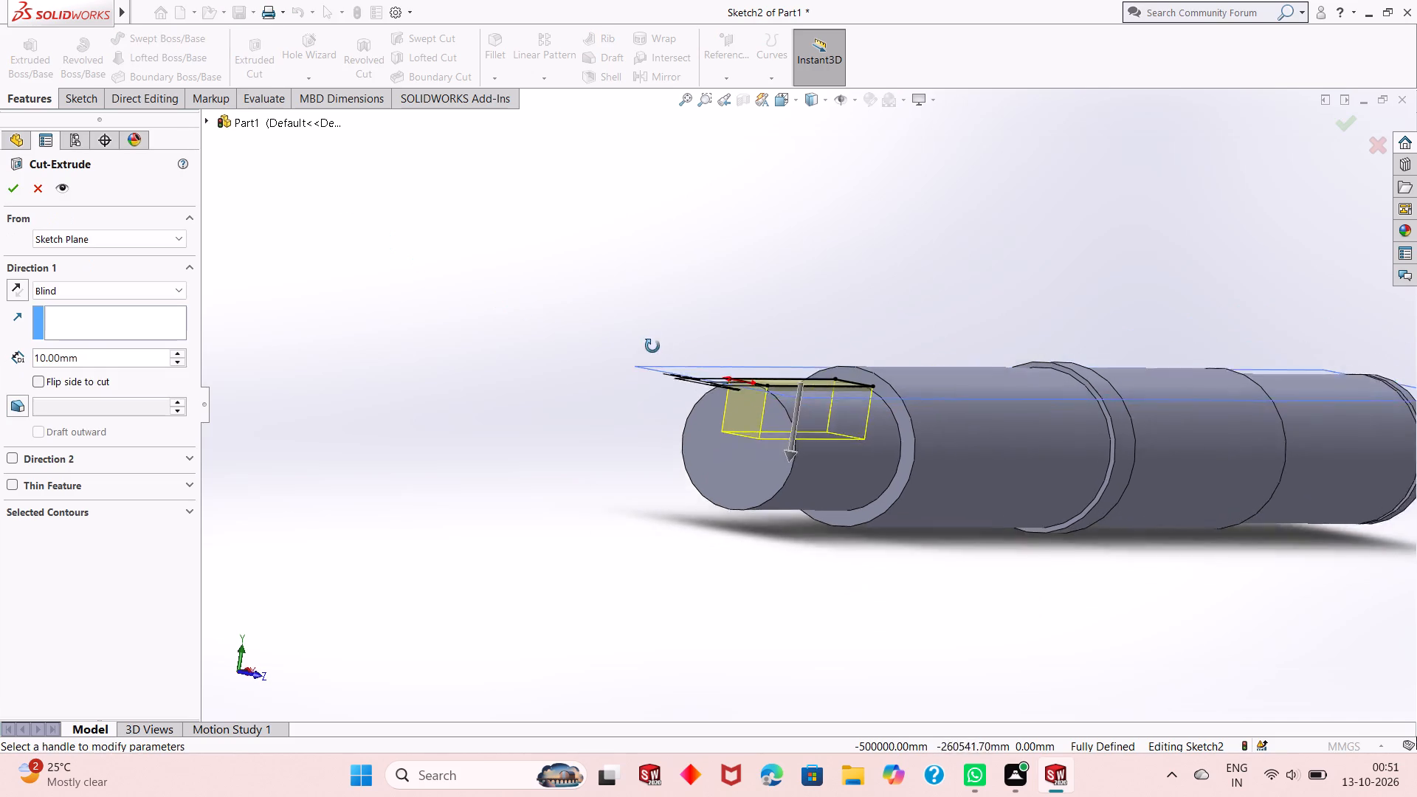
{"action": "middle_click_drag", "start_coordinate": [652, 346], "coordinate": [645, 325]}
{"action": "middle_click_drag", "start_coordinate": [675, 263], "coordinate": [730, 221]}
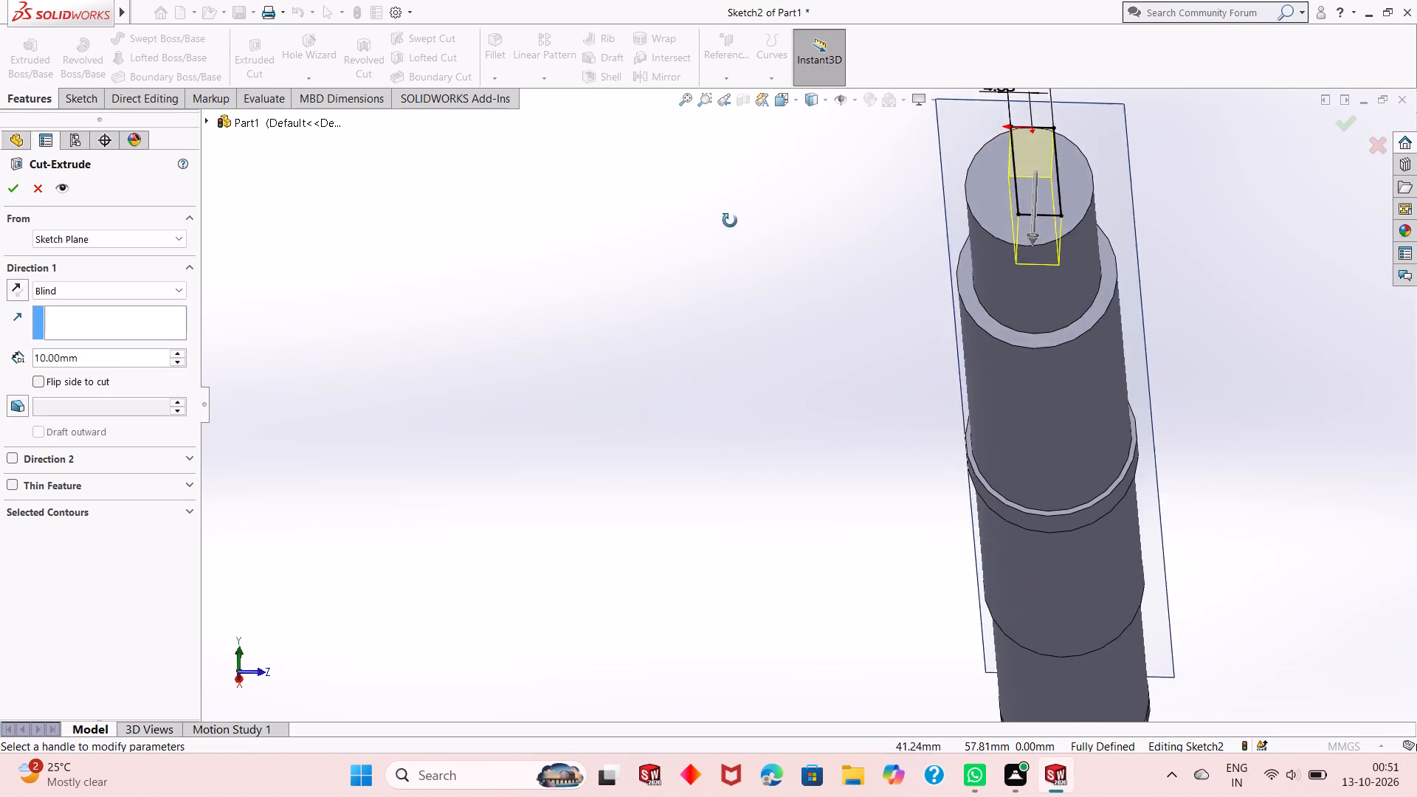
{"action": "middle_click_drag", "start_coordinate": [730, 221], "coordinate": [711, 297]}
{"action": "scroll", "coordinate": [605, 296], "scroll_direction": "up", "scroll_amount": 2}
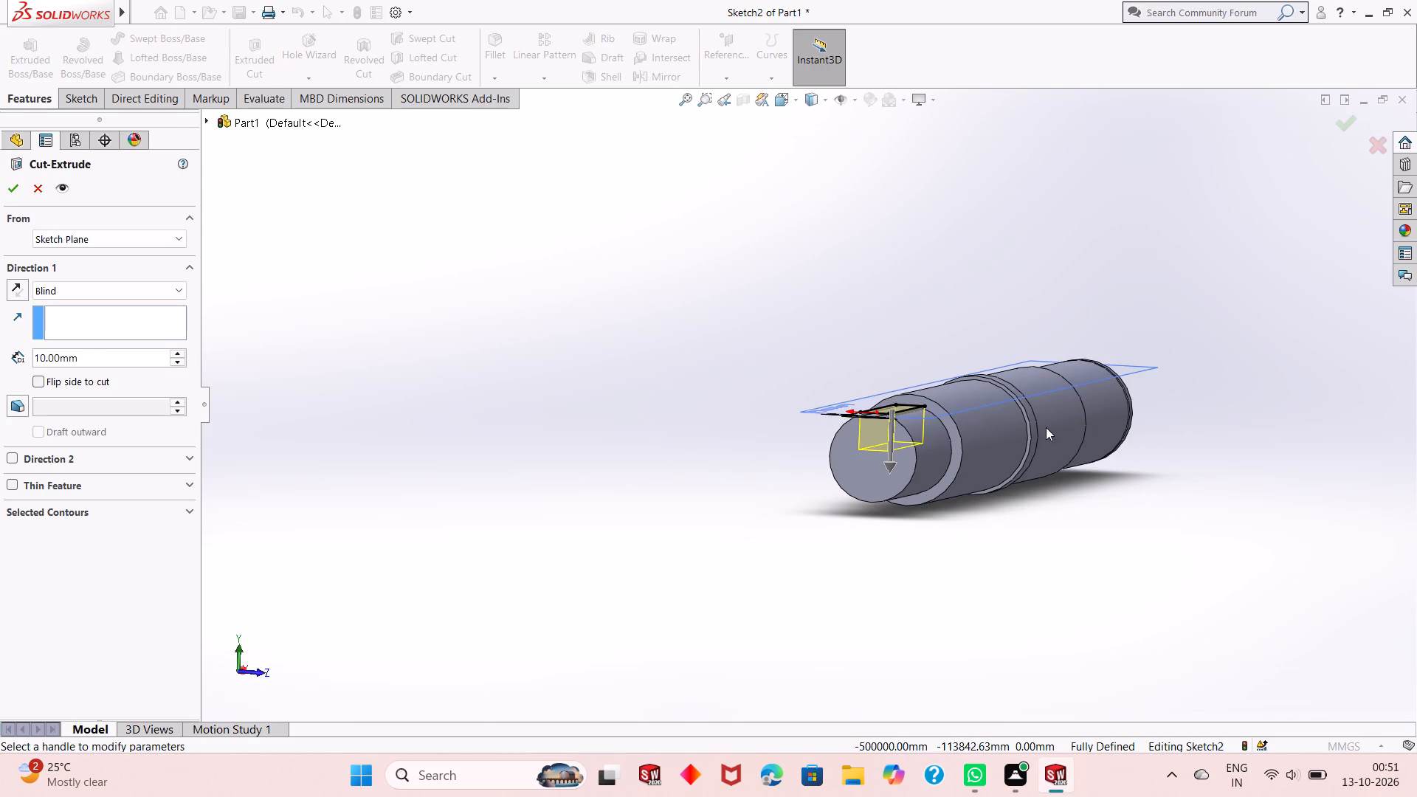
{"action": "scroll", "coordinate": [1046, 427], "scroll_direction": "down", "scroll_amount": 3}
{"action": "middle_click_drag", "start_coordinate": [932, 432], "coordinate": [893, 463]}
{"action": "scroll", "coordinate": [743, 501], "scroll_direction": "up", "scroll_amount": 2}
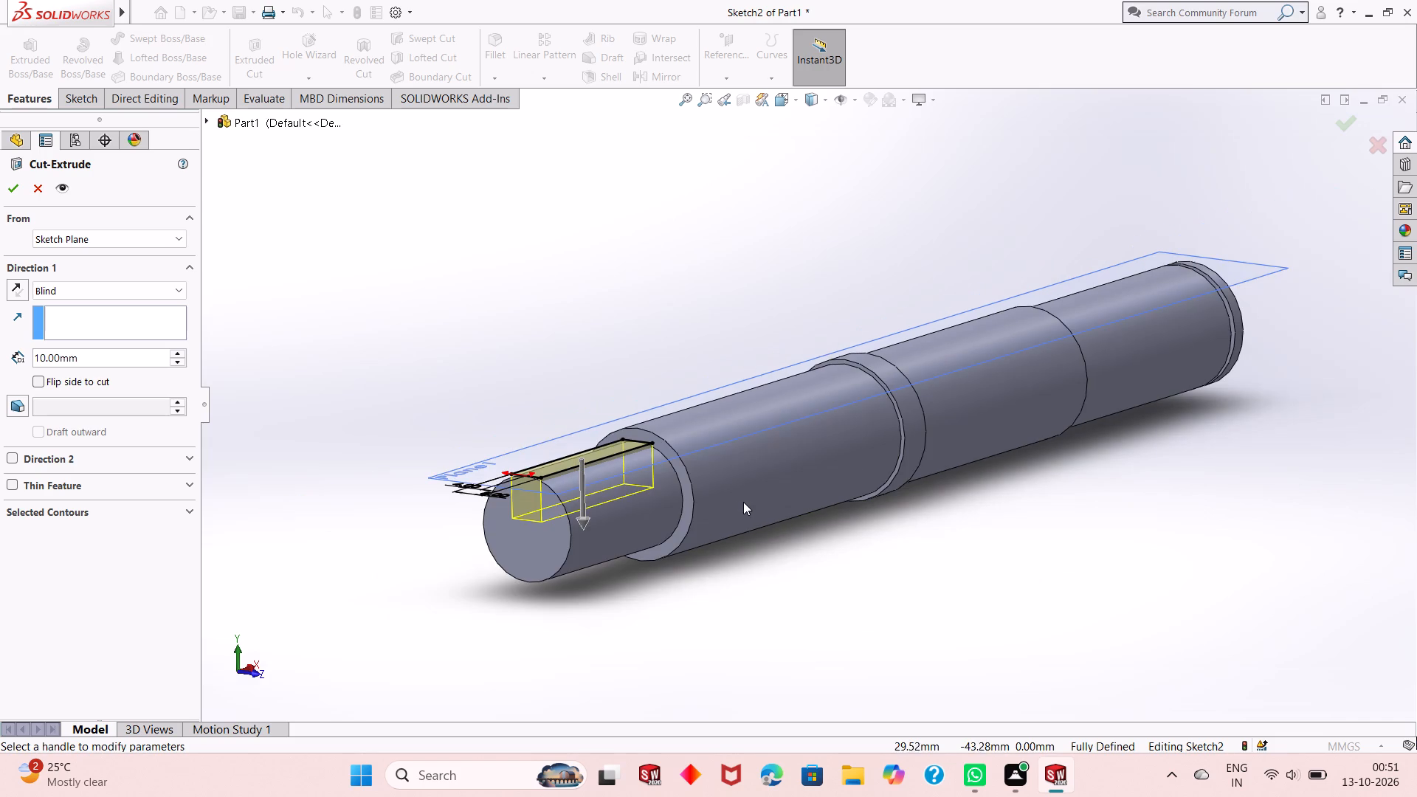
{"action": "middle_click_drag", "start_coordinate": [646, 489], "coordinate": [642, 481]}
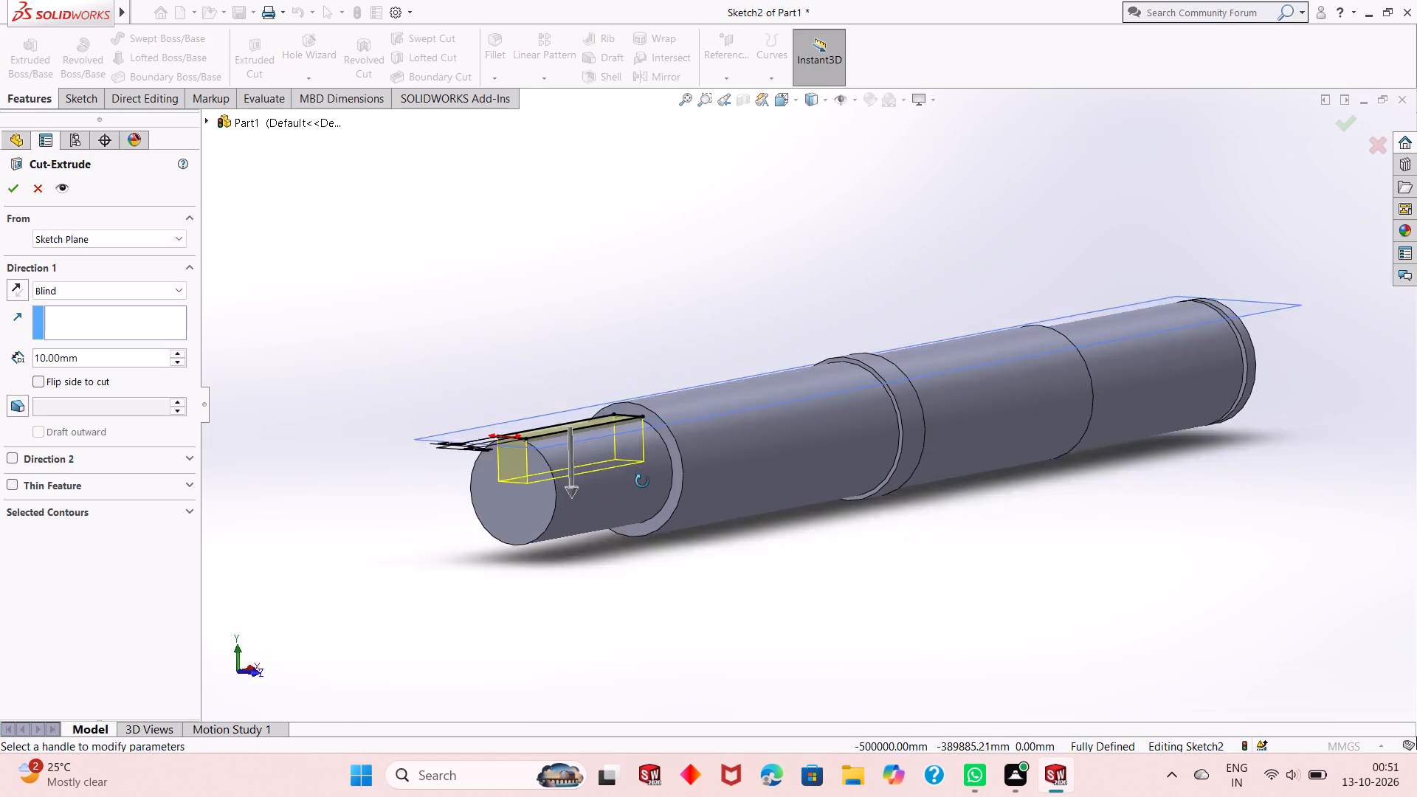
{"action": "middle_click_drag", "start_coordinate": [642, 481], "coordinate": [642, 502]}
{"action": "scroll", "coordinate": [520, 511], "scroll_direction": "down", "scroll_amount": 4}
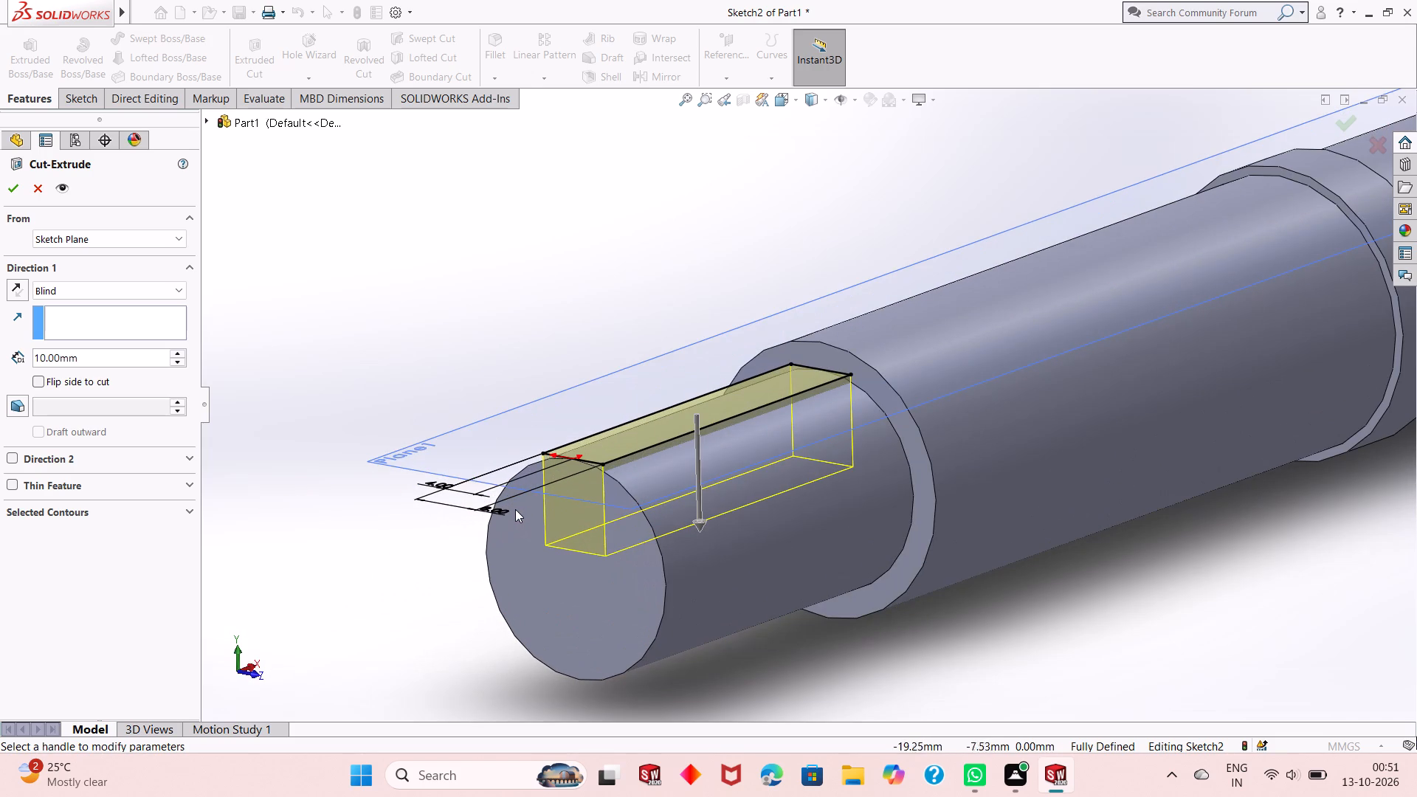
{"action": "middle_click_drag", "start_coordinate": [462, 333], "coordinate": [458, 297]}
{"action": "middle_click_drag", "start_coordinate": [875, 459], "coordinate": [872, 410]}
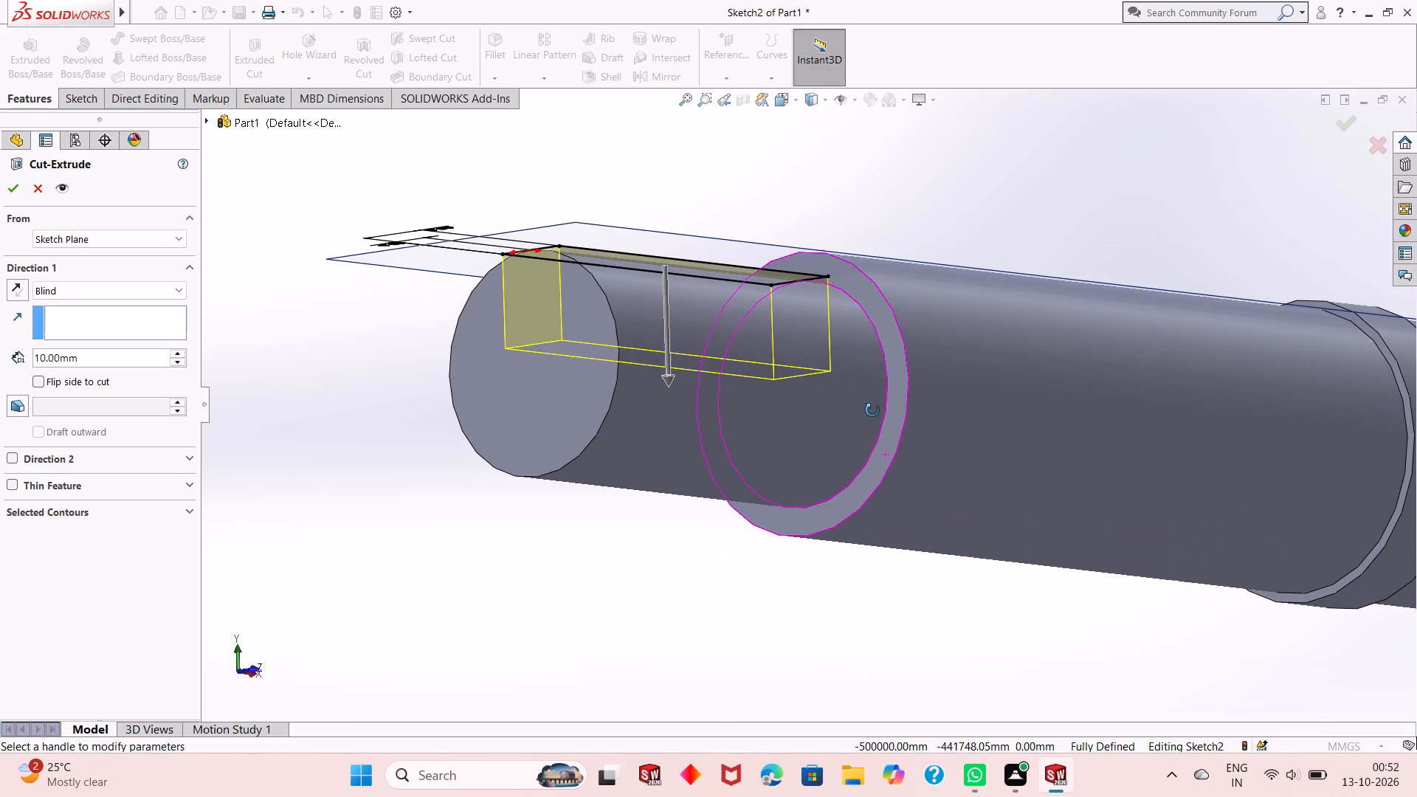
{"action": "middle_click_drag", "start_coordinate": [872, 410], "coordinate": [772, 443]}
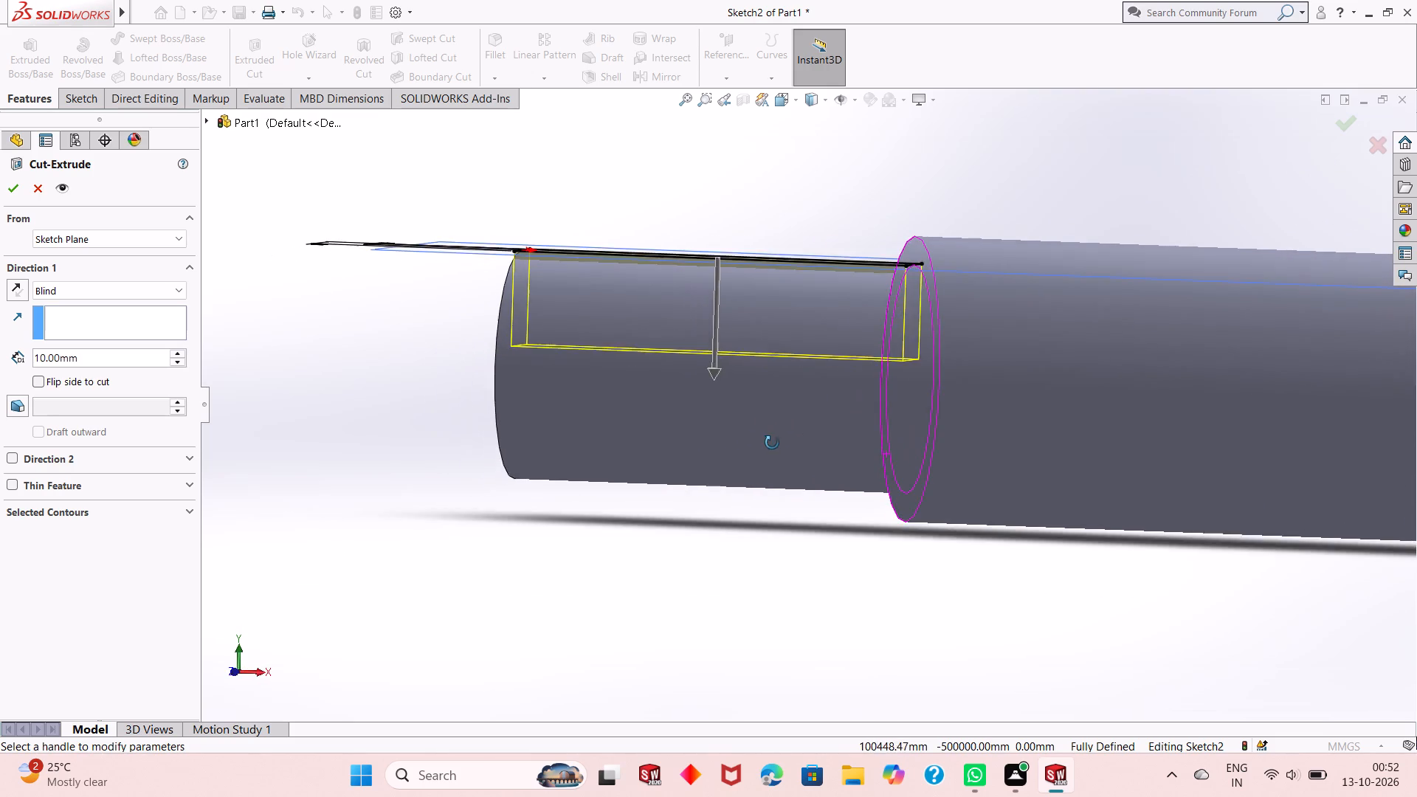
{"action": "middle_click_drag", "start_coordinate": [772, 443], "coordinate": [778, 469]}
{"action": "scroll", "coordinate": [748, 226], "scroll_direction": "down", "scroll_amount": 5}
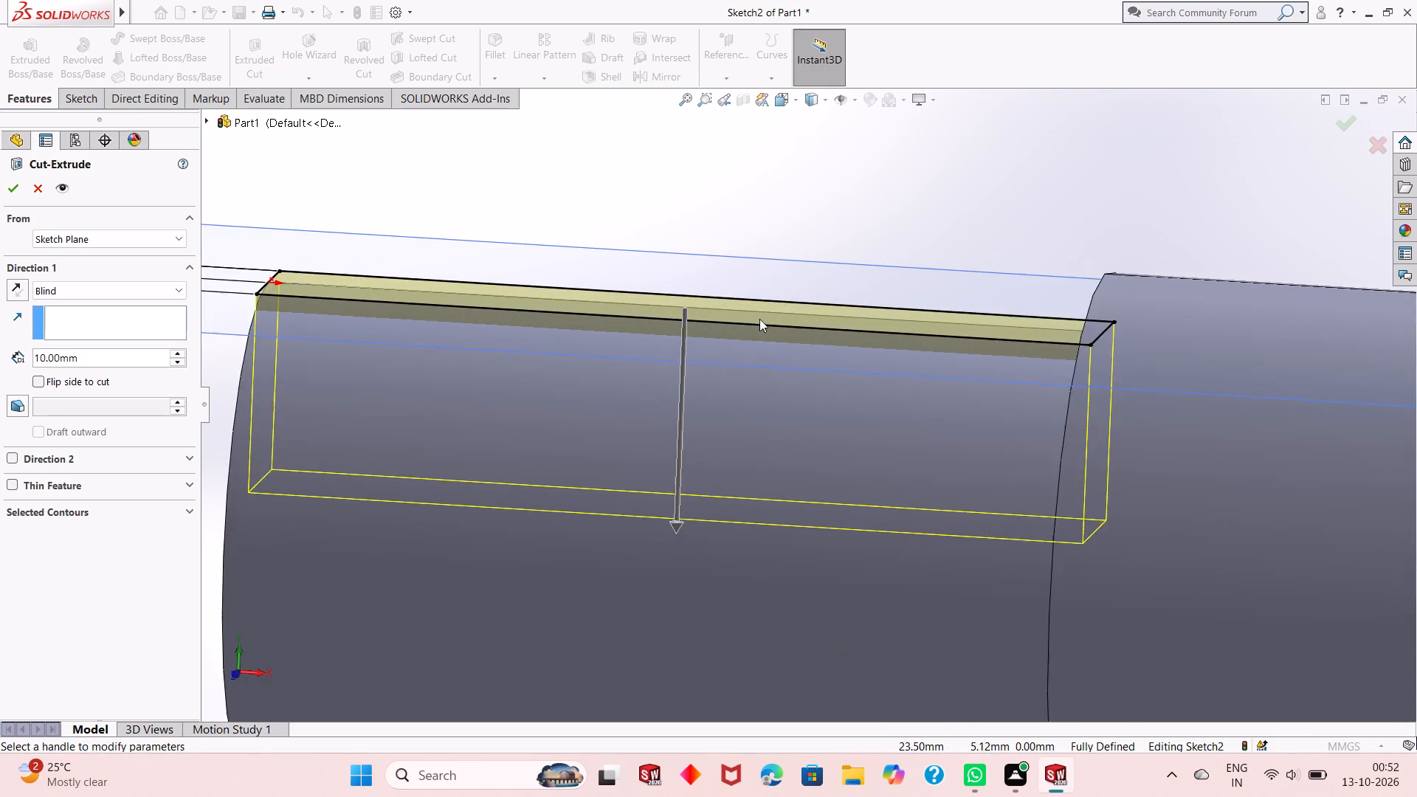
{"action": "middle_click_drag", "start_coordinate": [769, 319], "coordinate": [789, 250]}
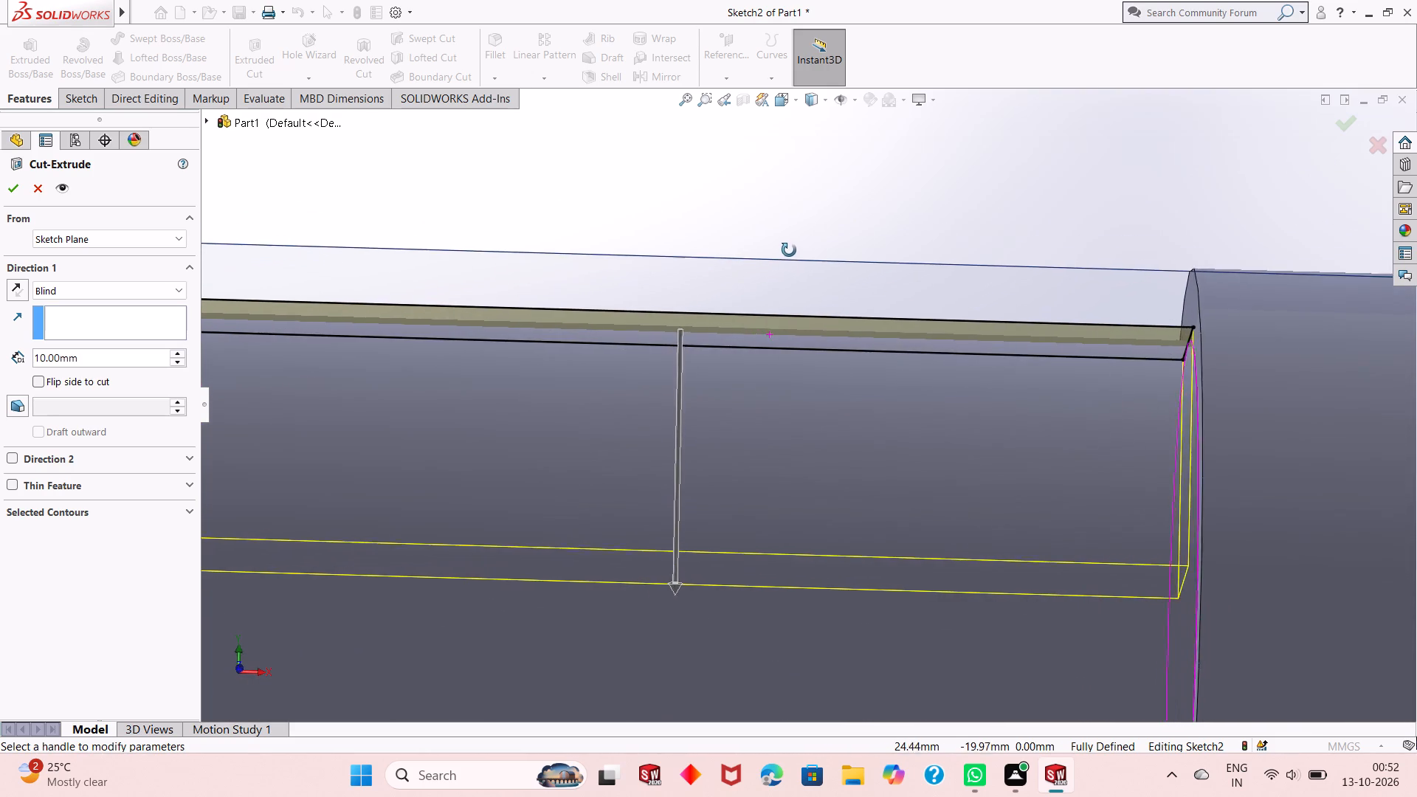
{"action": "middle_click_drag", "start_coordinate": [789, 250], "coordinate": [823, 283]}
{"action": "scroll", "coordinate": [774, 297], "scroll_direction": "up", "scroll_amount": 3}
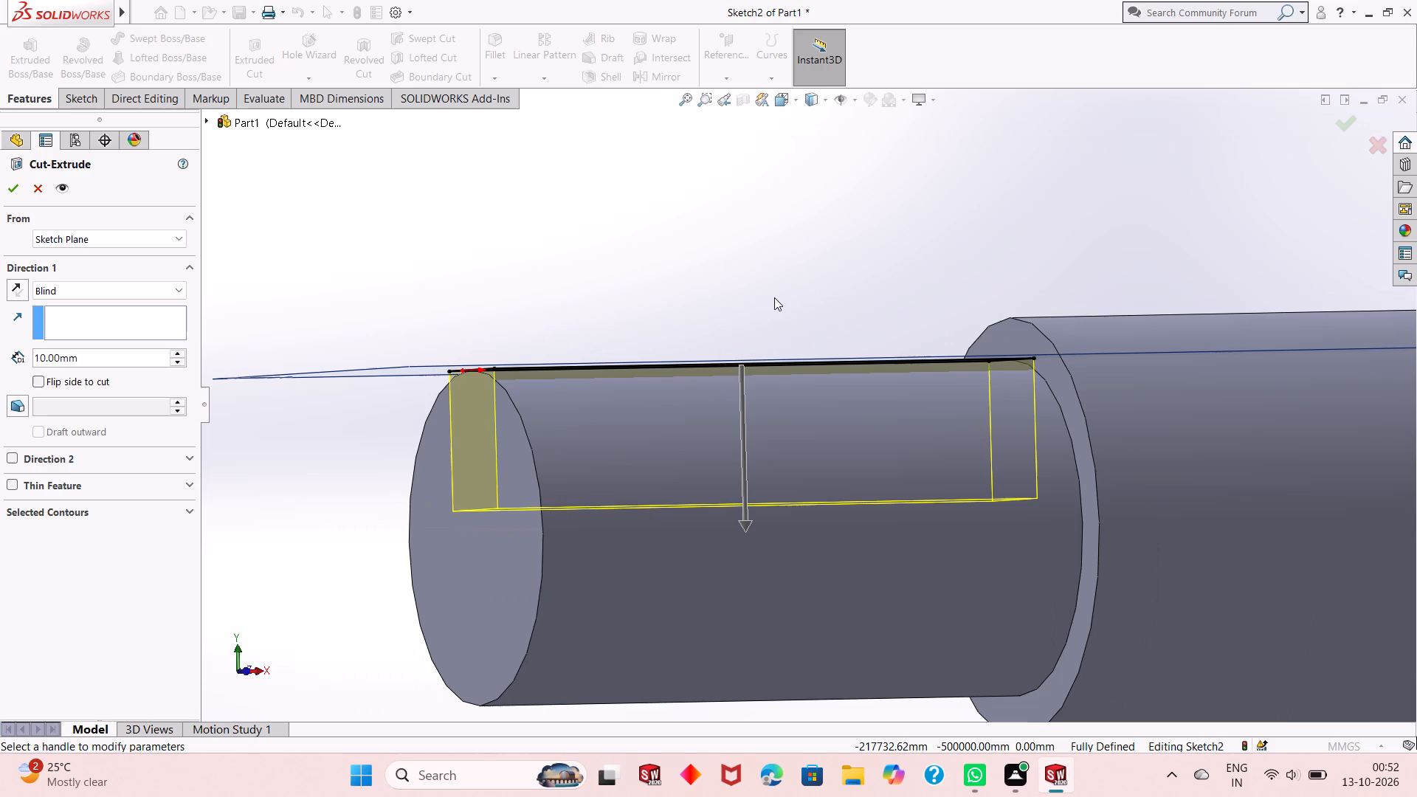
{"action": "scroll", "coordinate": [772, 298], "scroll_direction": "up", "scroll_amount": 1}
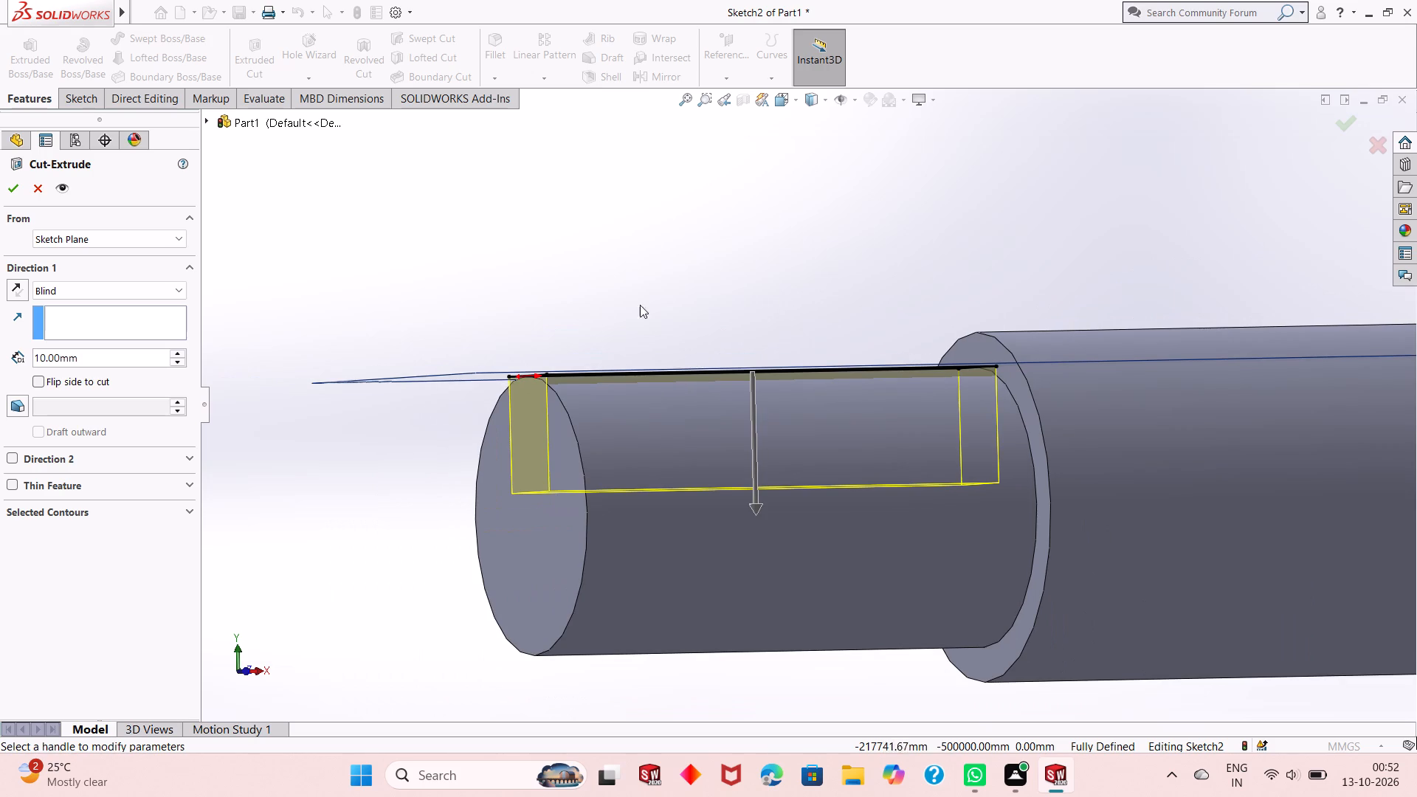
{"action": "double_click", "coordinate": [86, 362]}
{"action": "key", "text": "4"}
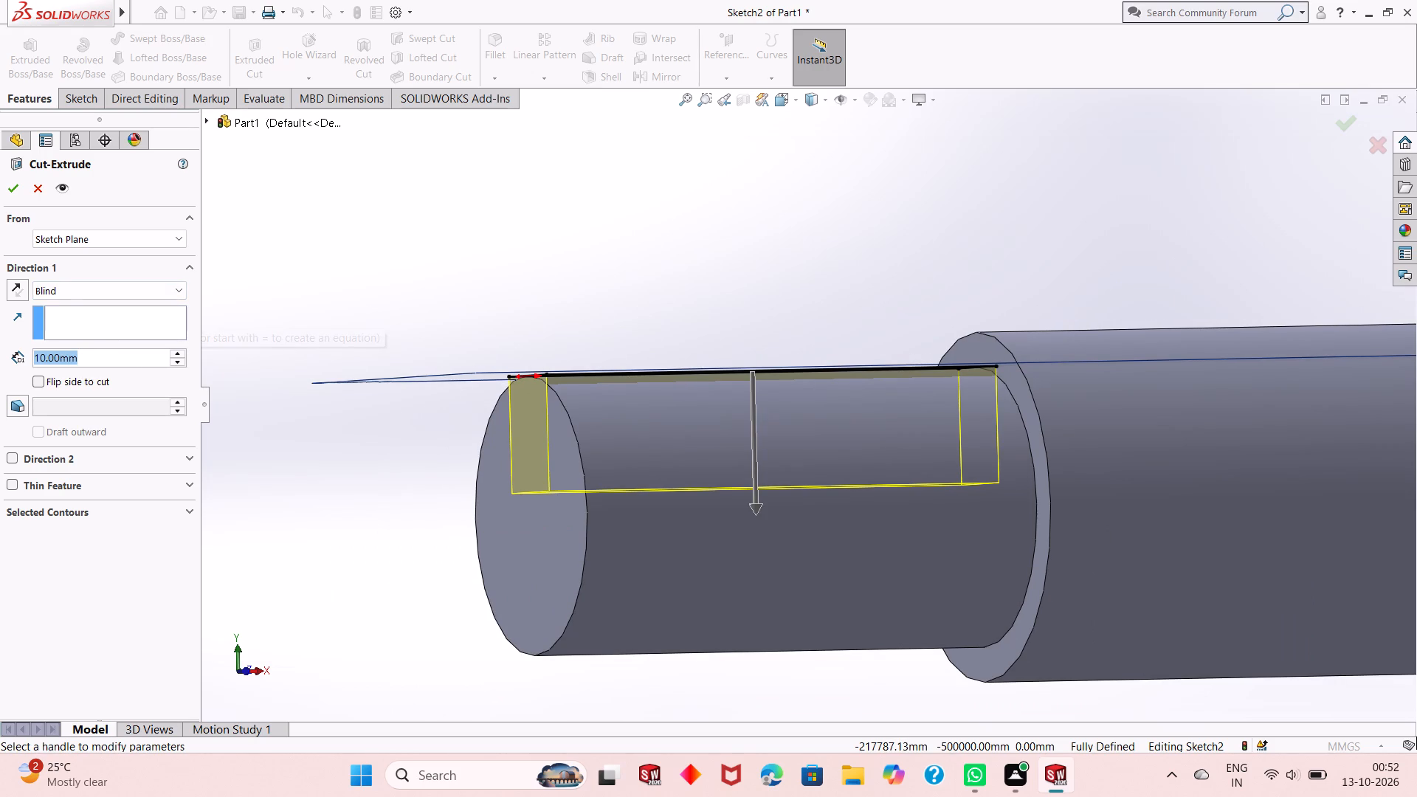
{"action": "key", "text": "Return"}
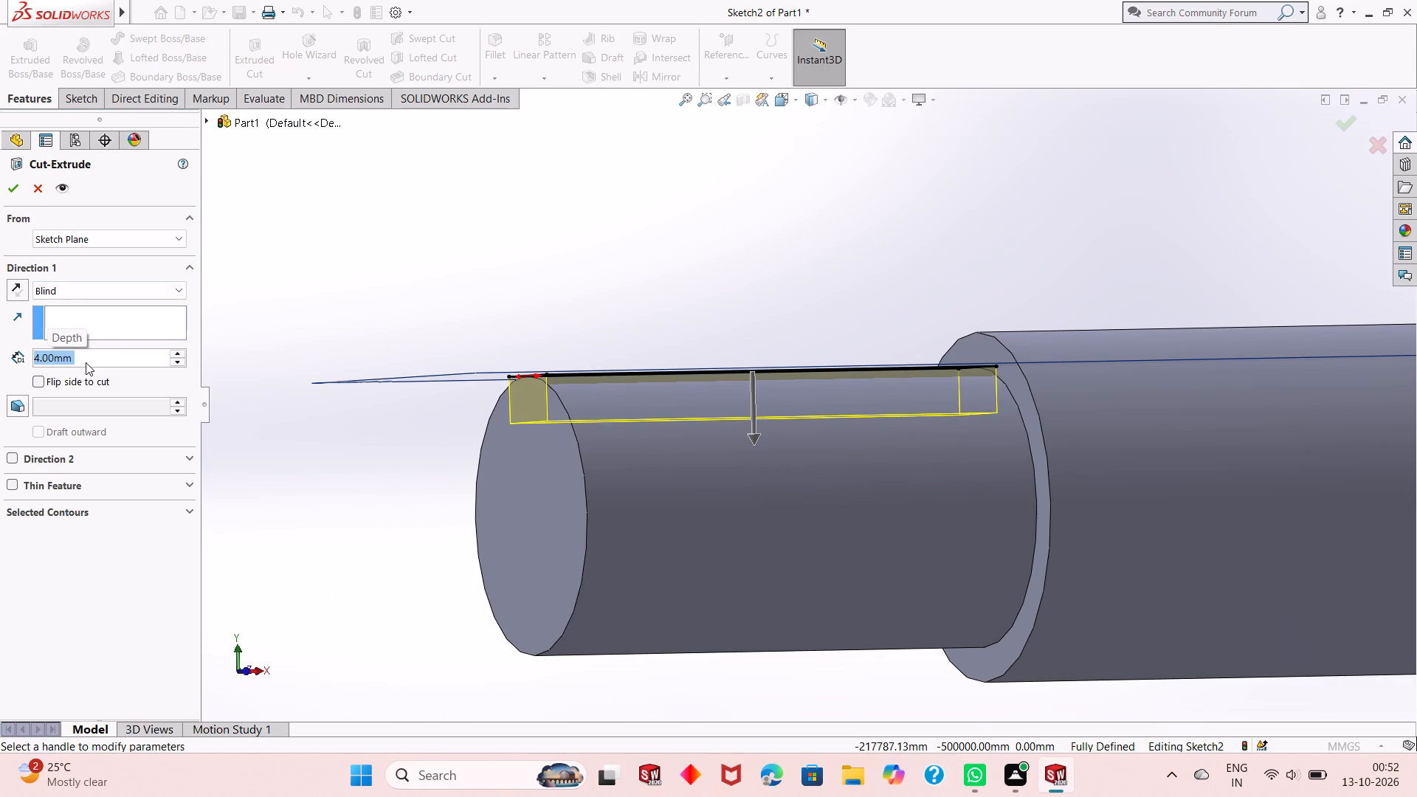
{"action": "scroll", "coordinate": [358, 390], "scroll_direction": "up", "scroll_amount": 2}
{"action": "scroll", "coordinate": [466, 420], "scroll_direction": "up", "scroll_amount": 2}
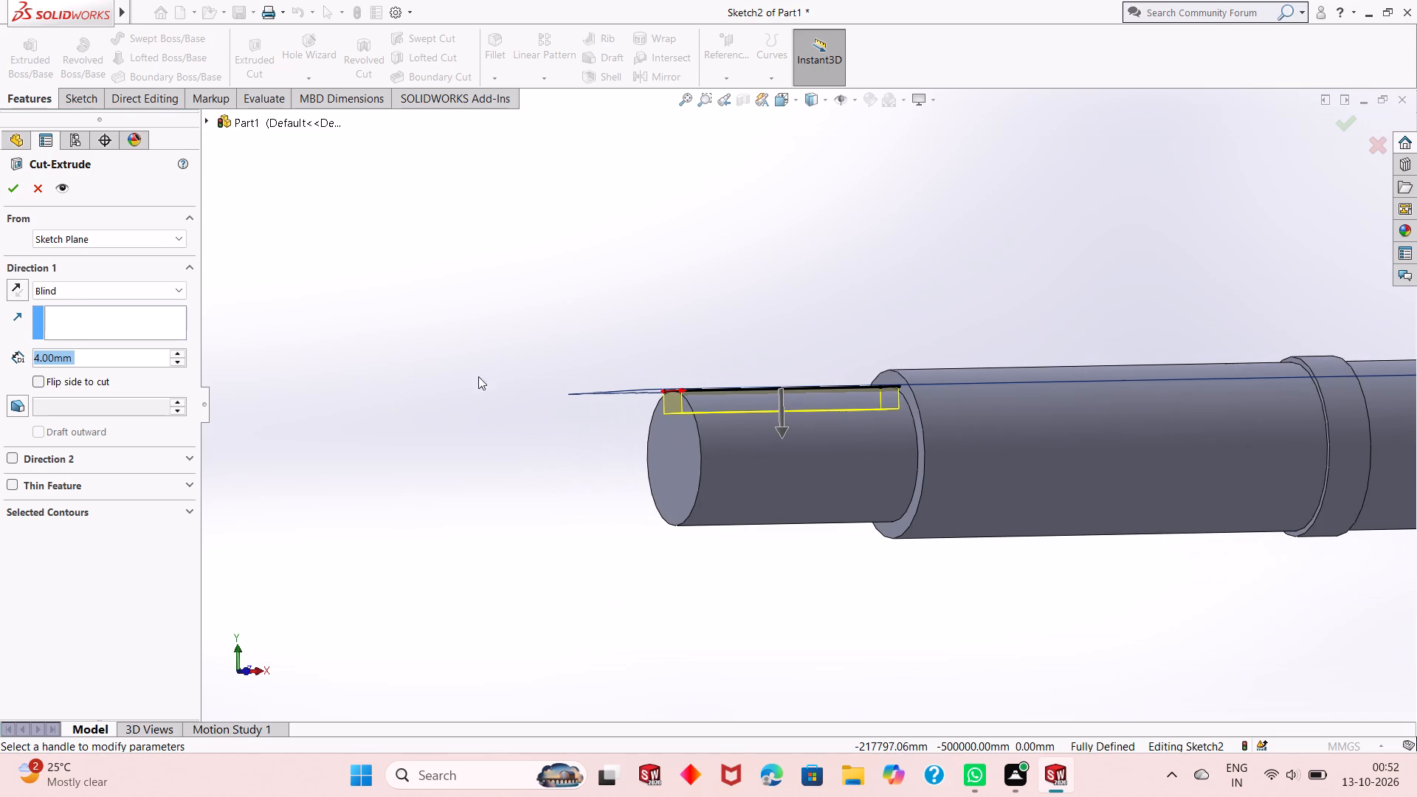
{"action": "scroll", "coordinate": [1011, 384], "scroll_direction": "down", "scroll_amount": 2}
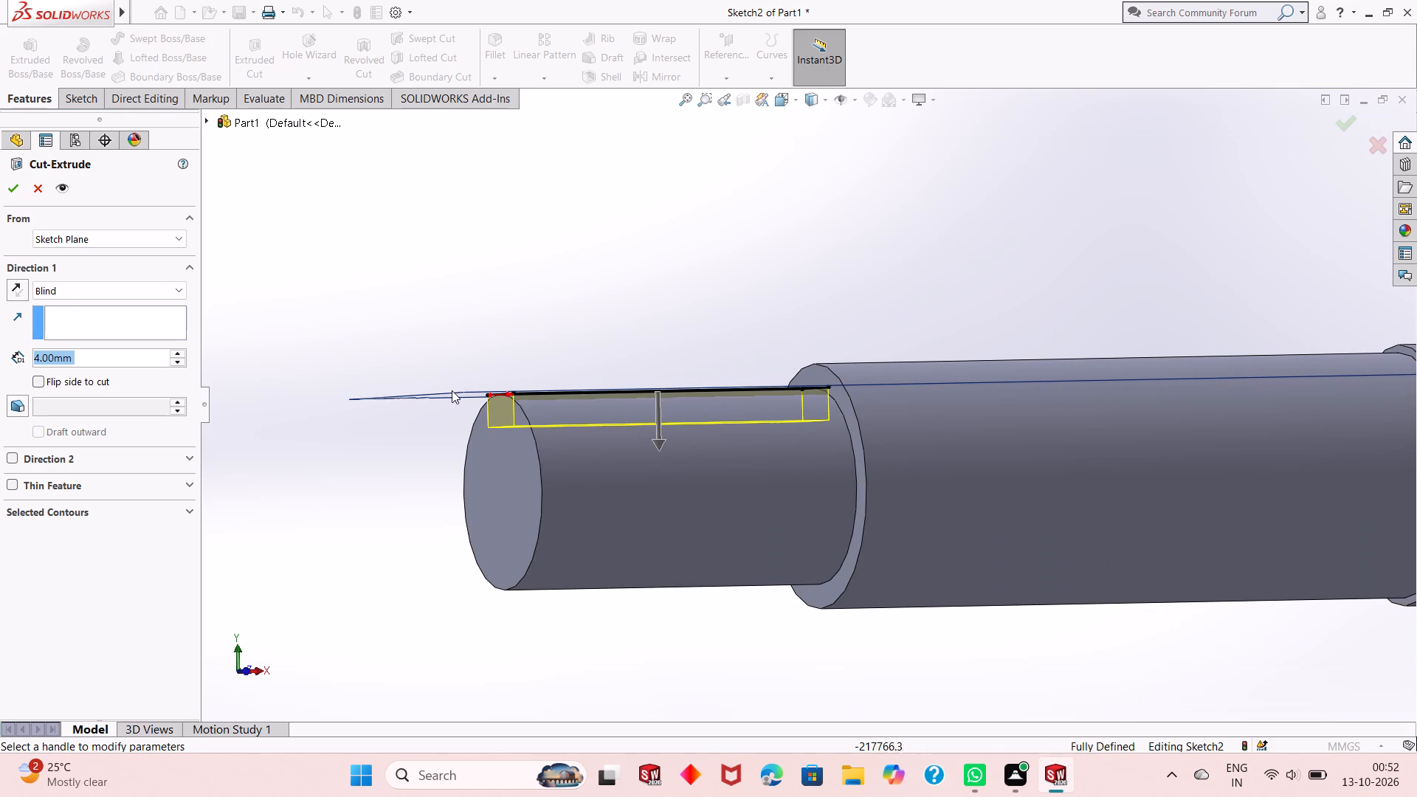
{"action": "left_click", "coordinate": [7, 190]}
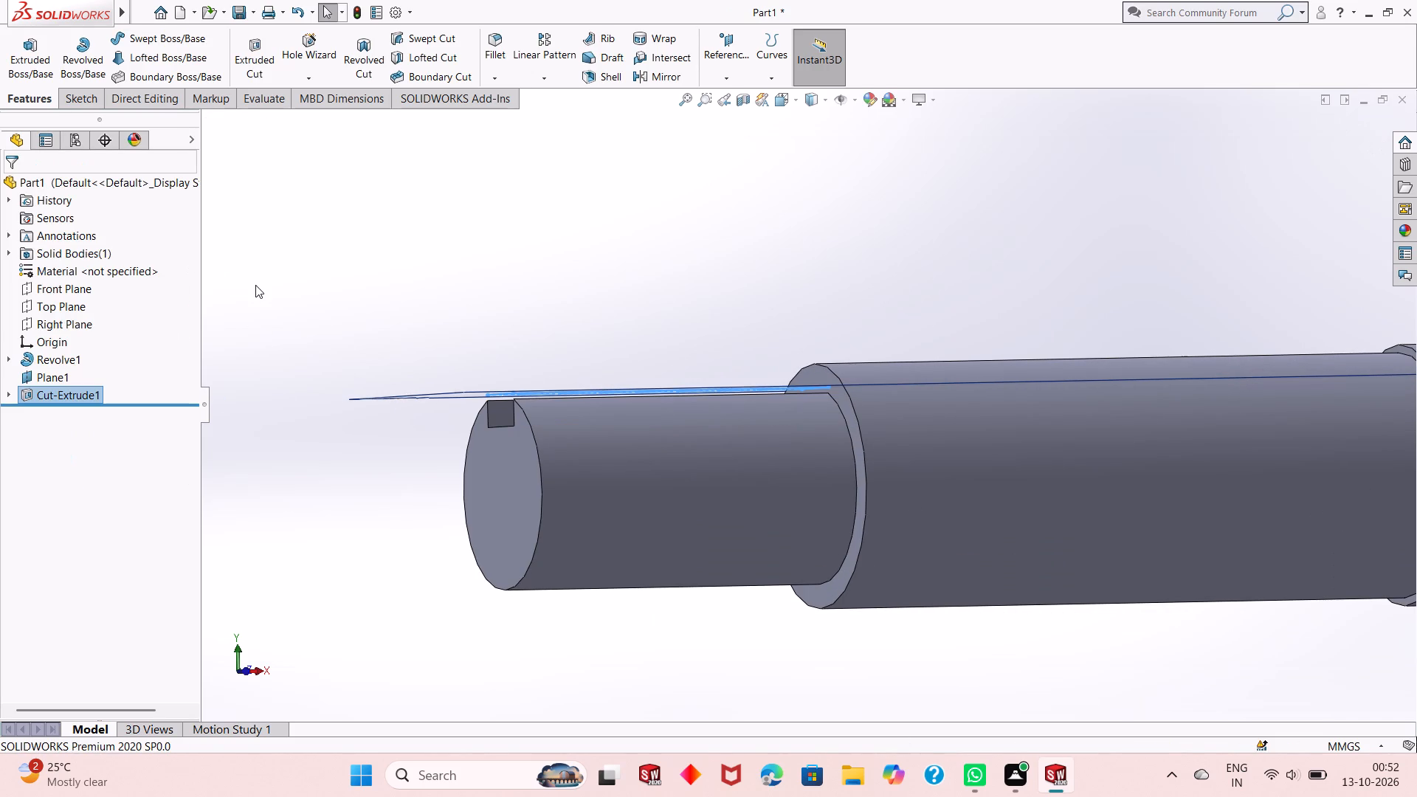
Hide the offset reference plane Plane1 above the shaft.
{"action": "left_click", "coordinate": [487, 303]}
{"action": "middle_click_drag", "start_coordinate": [525, 370], "coordinate": [539, 393]}
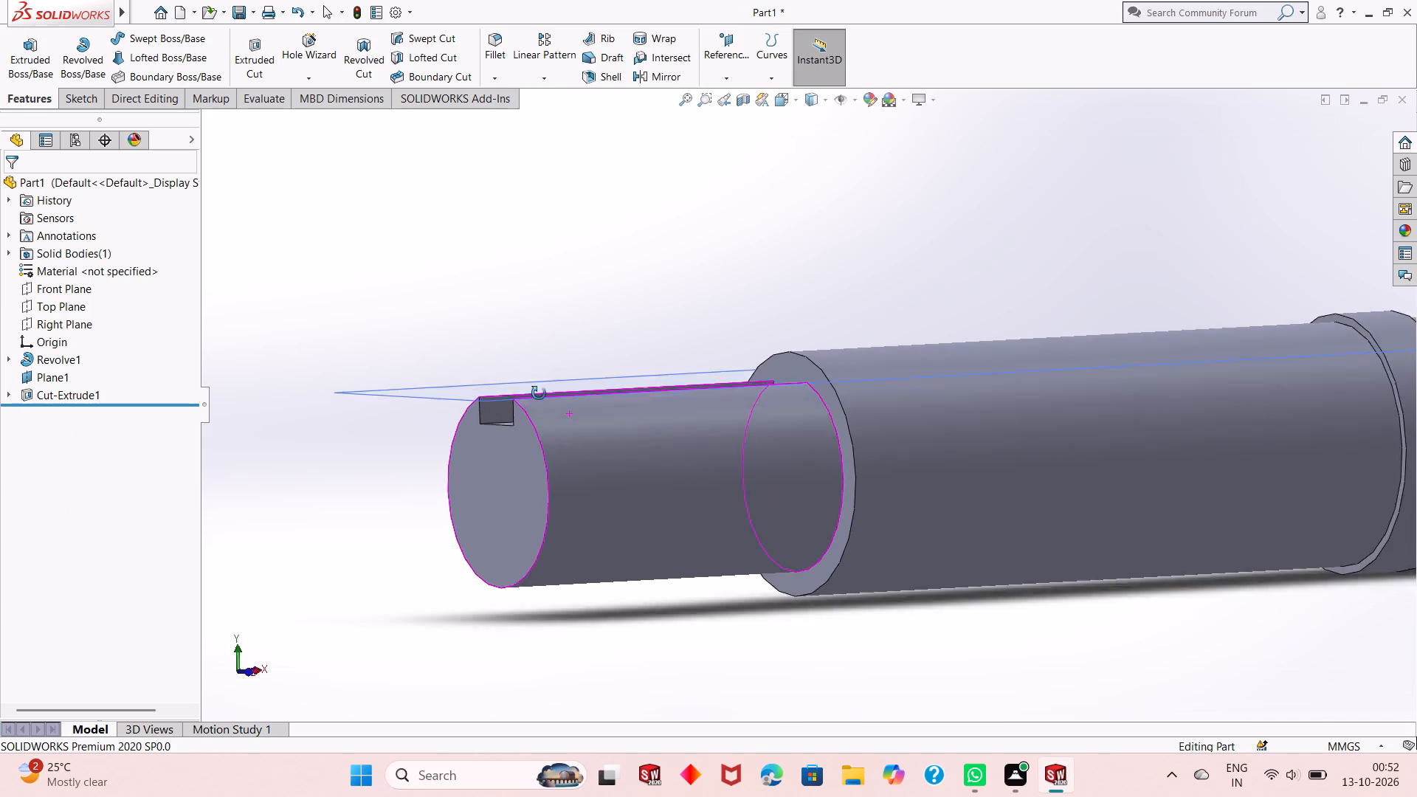
{"action": "middle_click_drag", "start_coordinate": [539, 393], "coordinate": [554, 466]}
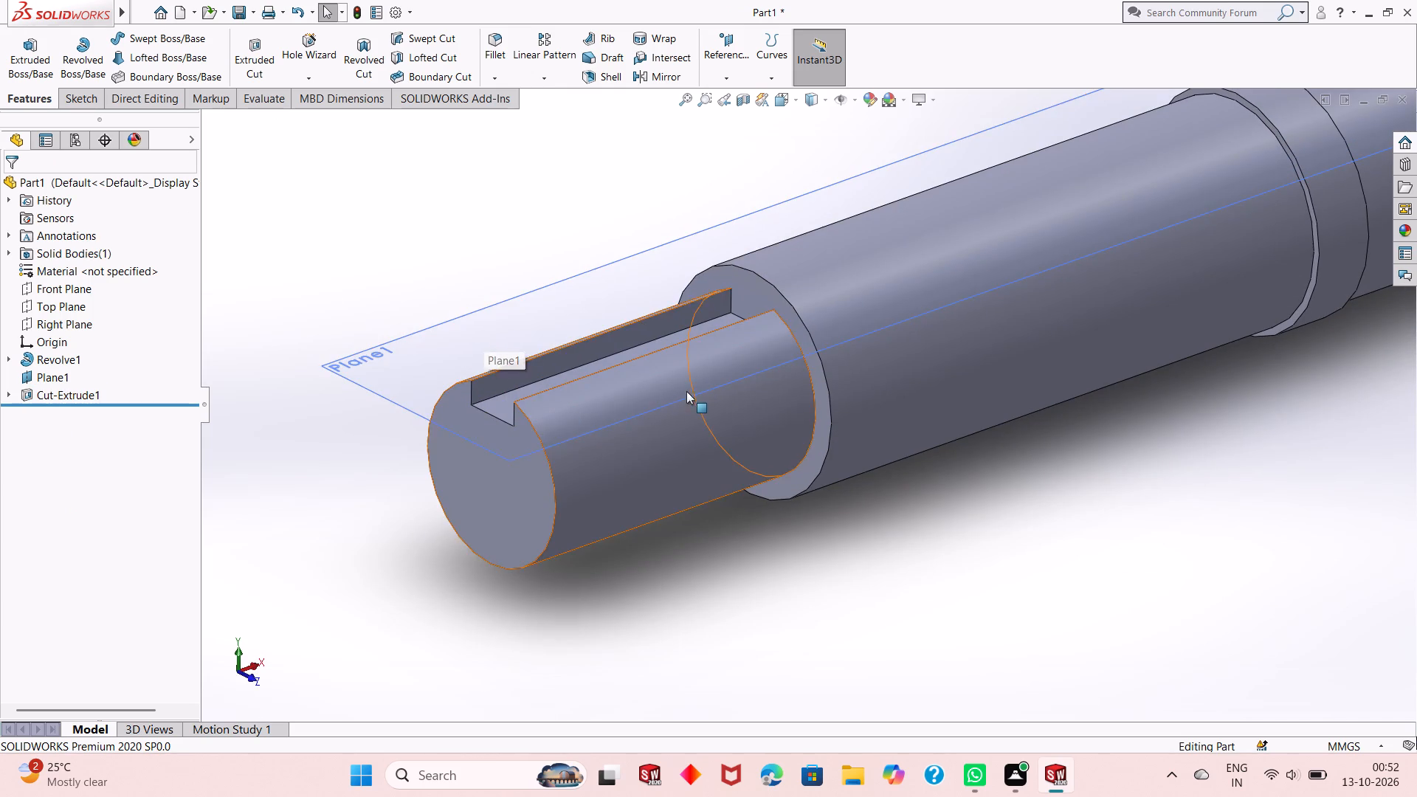
{"action": "middle_click_drag", "start_coordinate": [689, 393], "coordinate": [693, 417]}
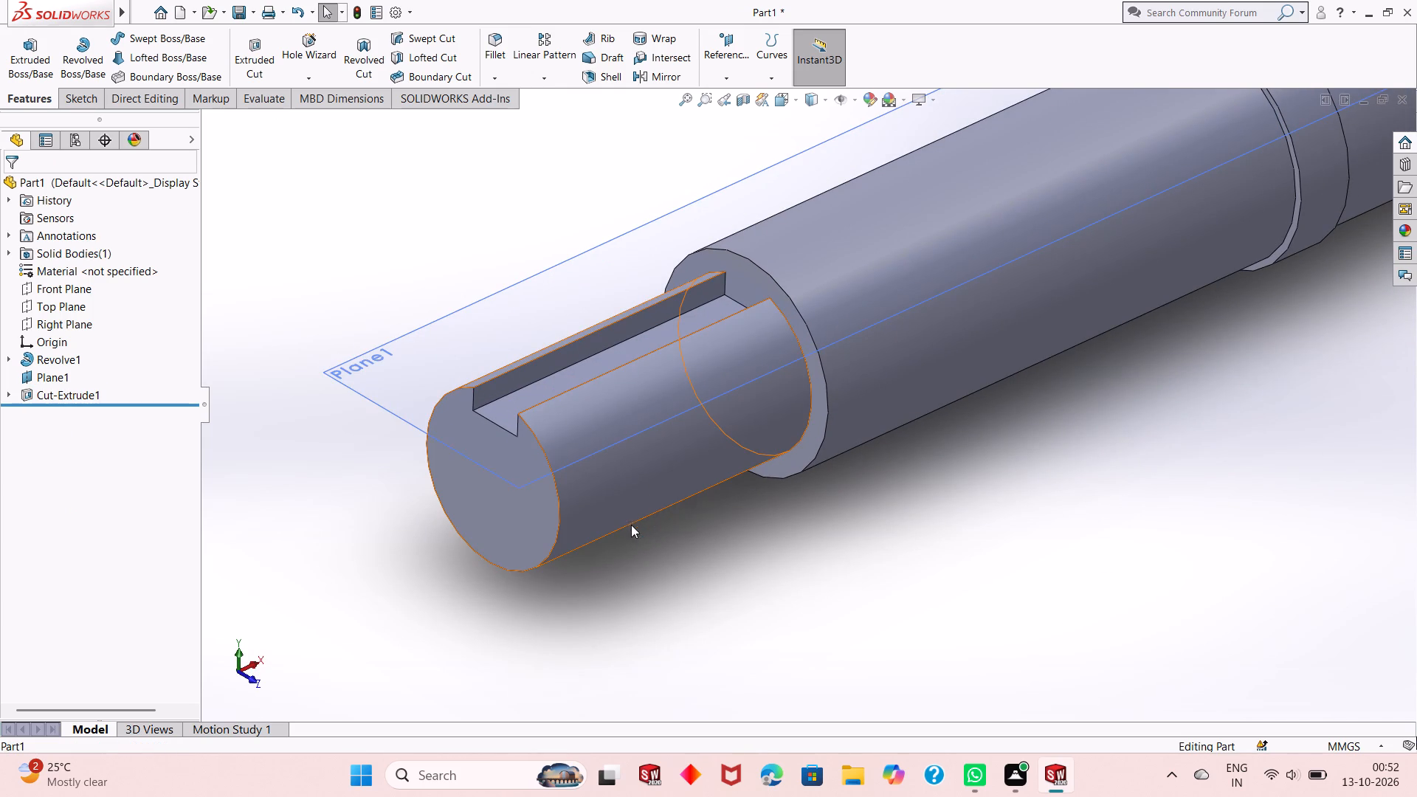
{"action": "right_click", "coordinate": [482, 334]}
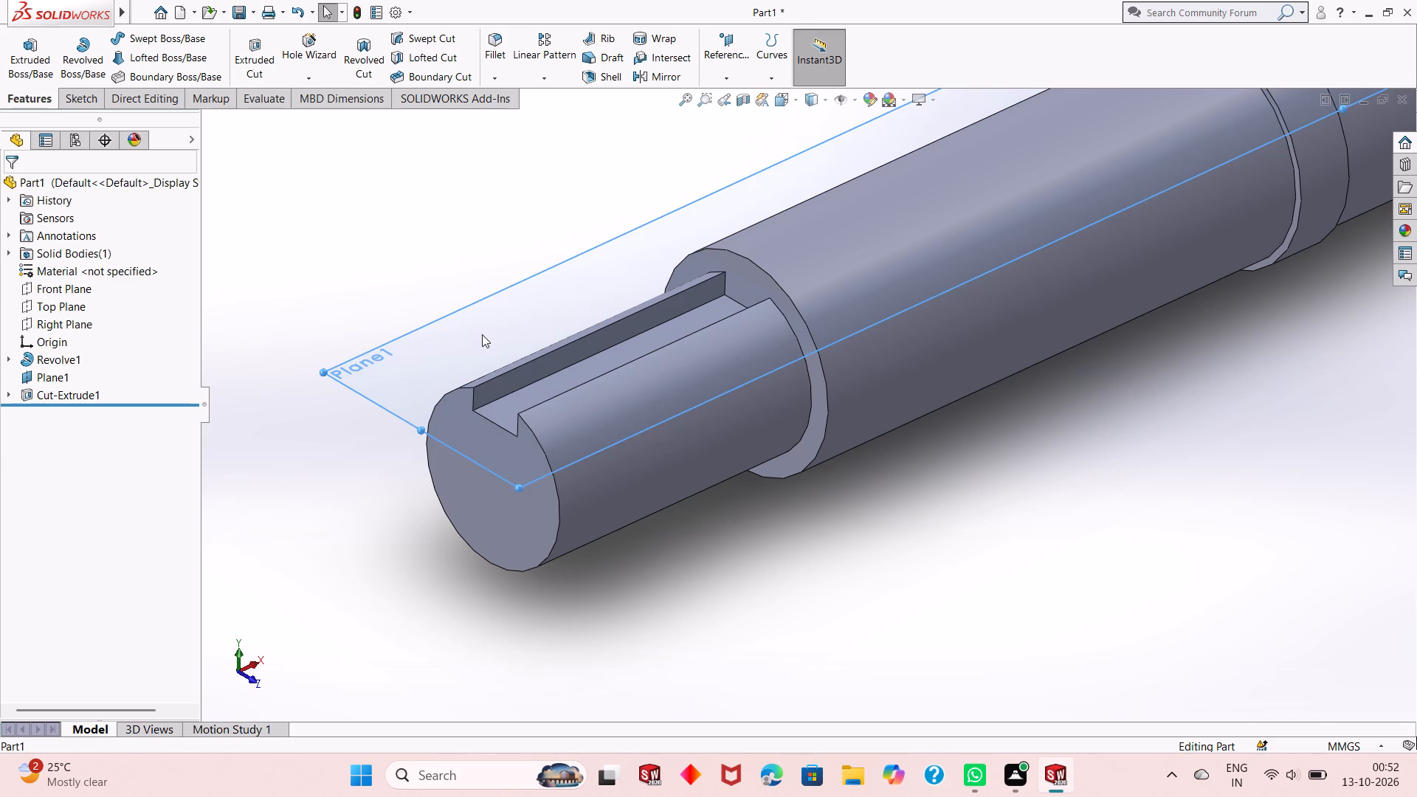
{"action": "left_click", "coordinate": [540, 317]}
Examine the whole shaft from both ends, including the open keyway at the small end and the grooved end.
{"action": "scroll", "coordinate": [571, 478], "scroll_direction": "up", "scroll_amount": 3}
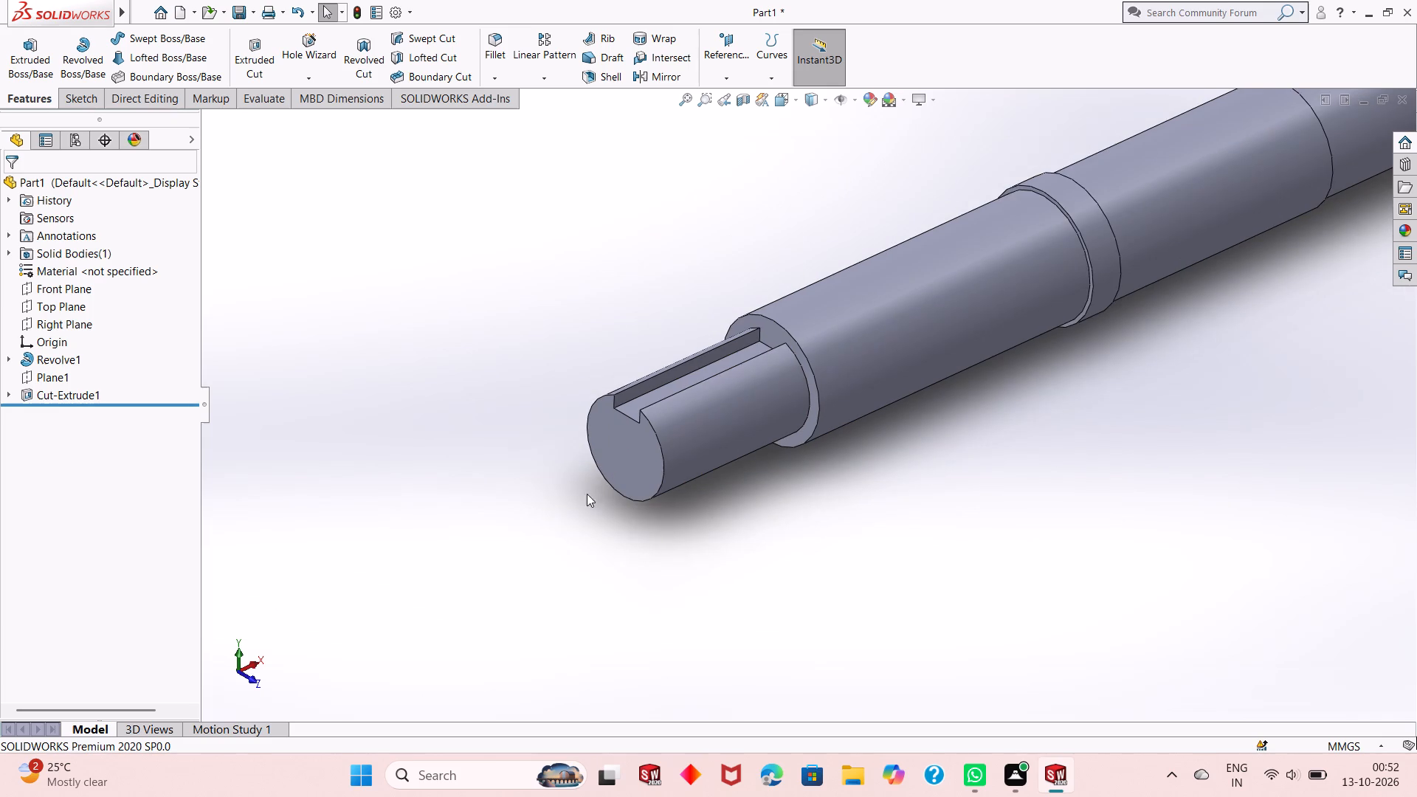
{"action": "scroll", "coordinate": [484, 532], "scroll_direction": "up", "scroll_amount": 1}
{"action": "scroll", "coordinate": [686, 524], "scroll_direction": "up", "scroll_amount": 2}
{"action": "scroll", "coordinate": [1211, 165], "scroll_direction": "down", "scroll_amount": 2}
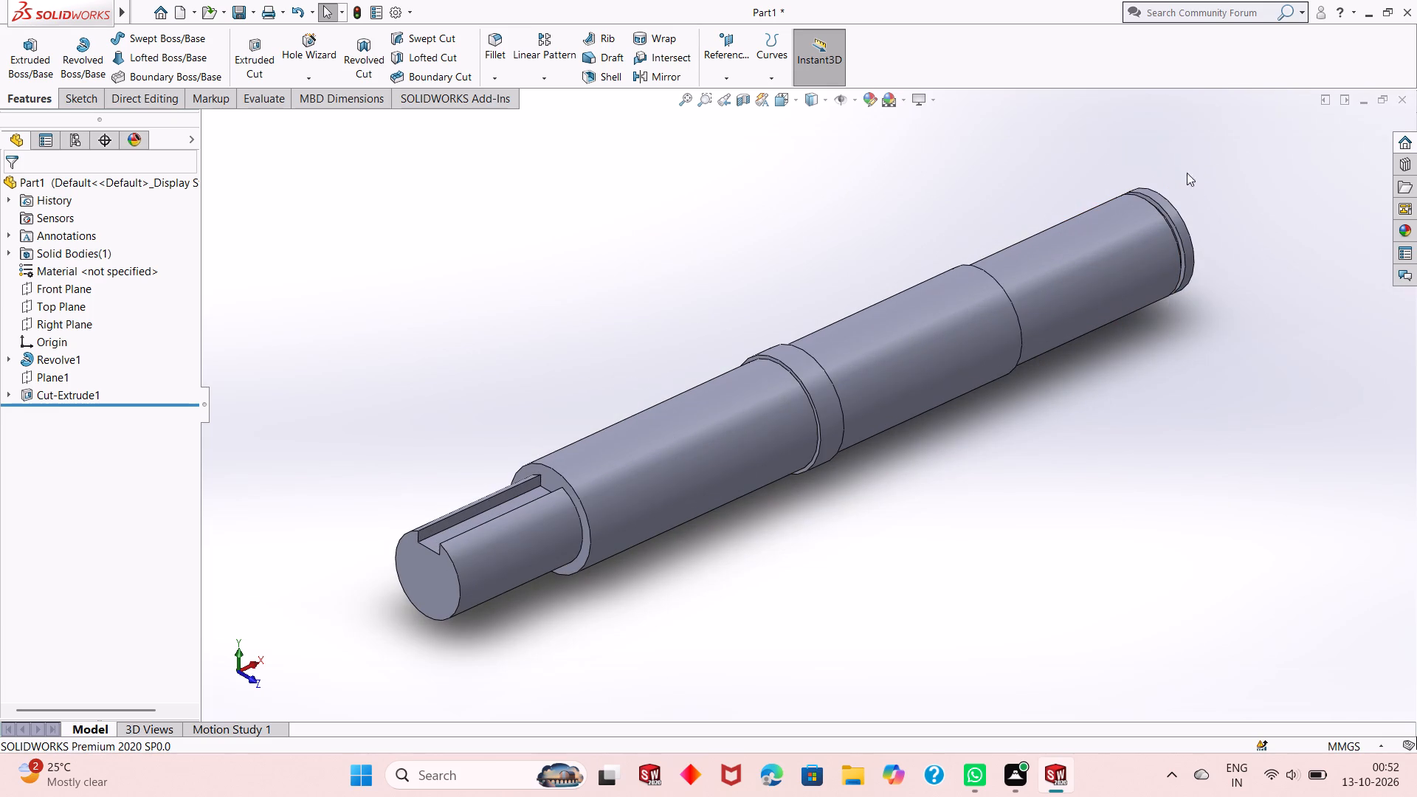
{"action": "middle_click_drag", "start_coordinate": [559, 403], "coordinate": [706, 253]}
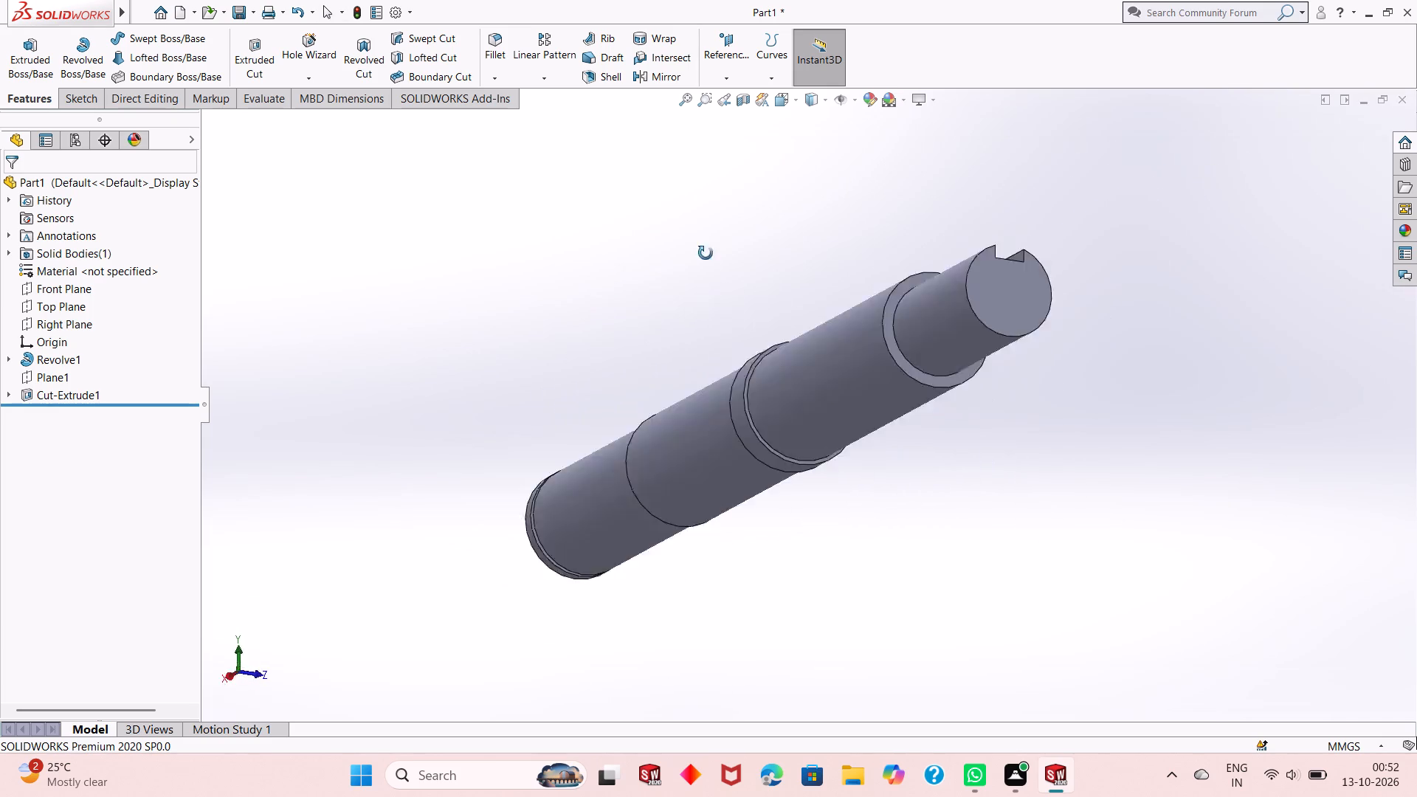
{"action": "middle_click_drag", "start_coordinate": [706, 253], "coordinate": [898, 276]}
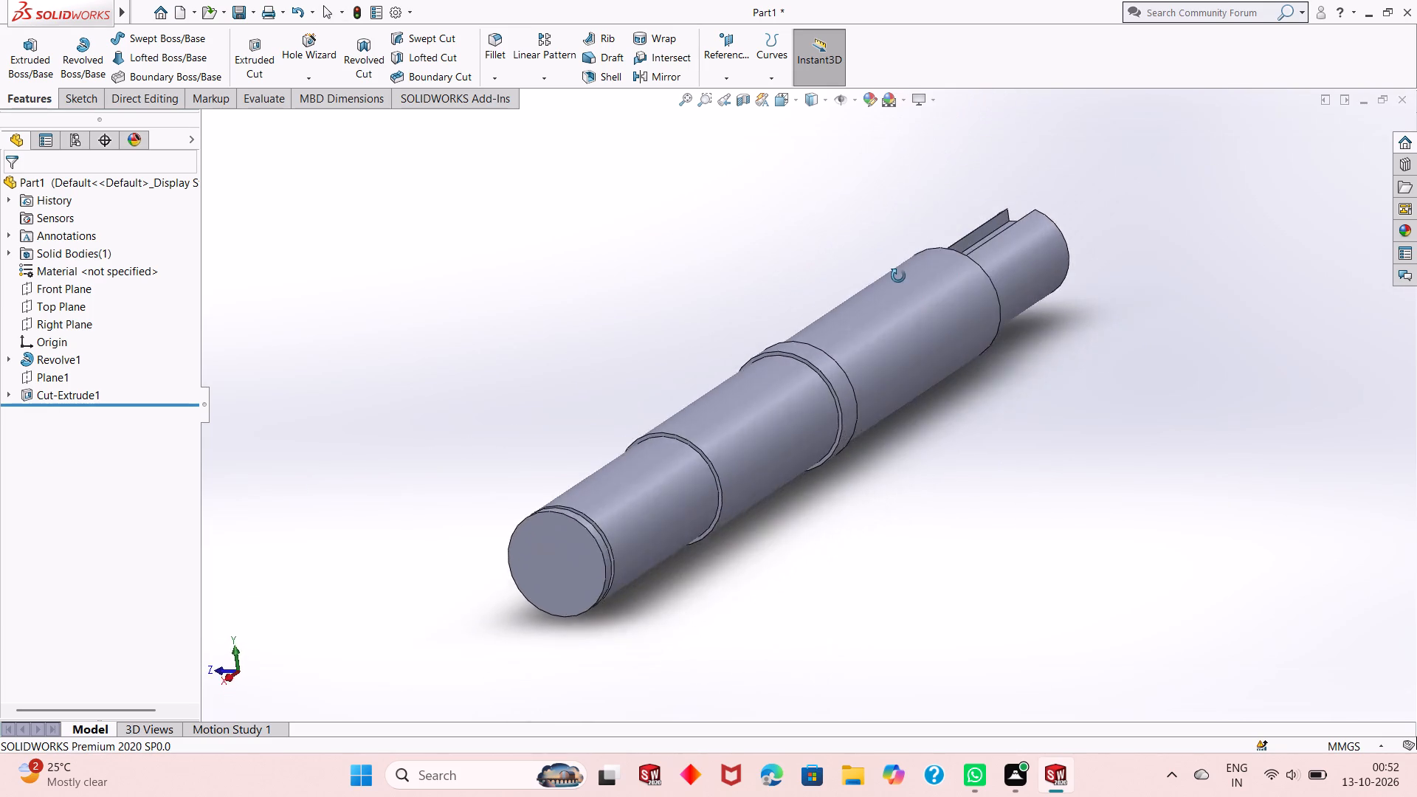
{"action": "middle_click_drag", "start_coordinate": [898, 276], "coordinate": [872, 334]}
{"action": "middle_click_drag", "start_coordinate": [692, 514], "coordinate": [695, 449]}
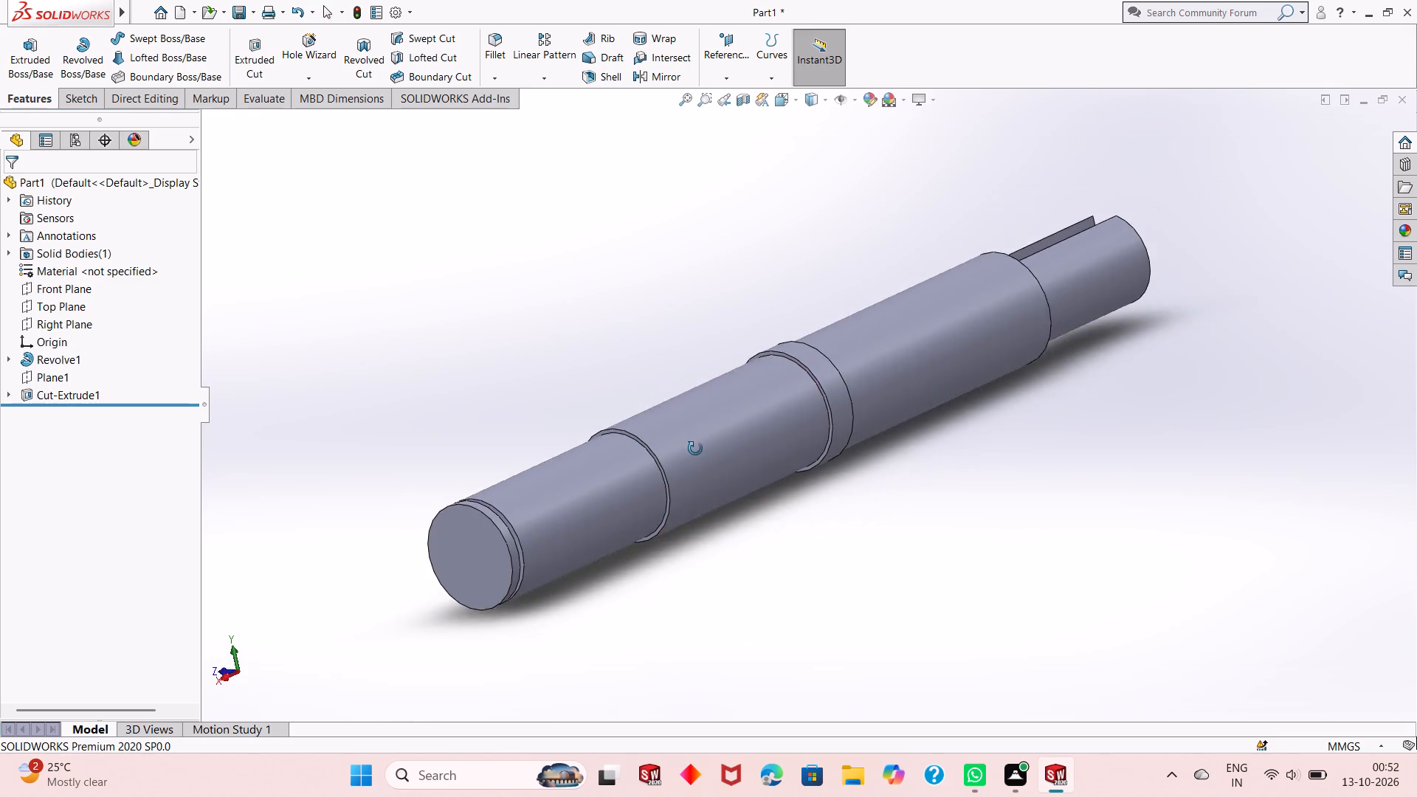
{"action": "middle_click_drag", "start_coordinate": [695, 449], "coordinate": [700, 441]}
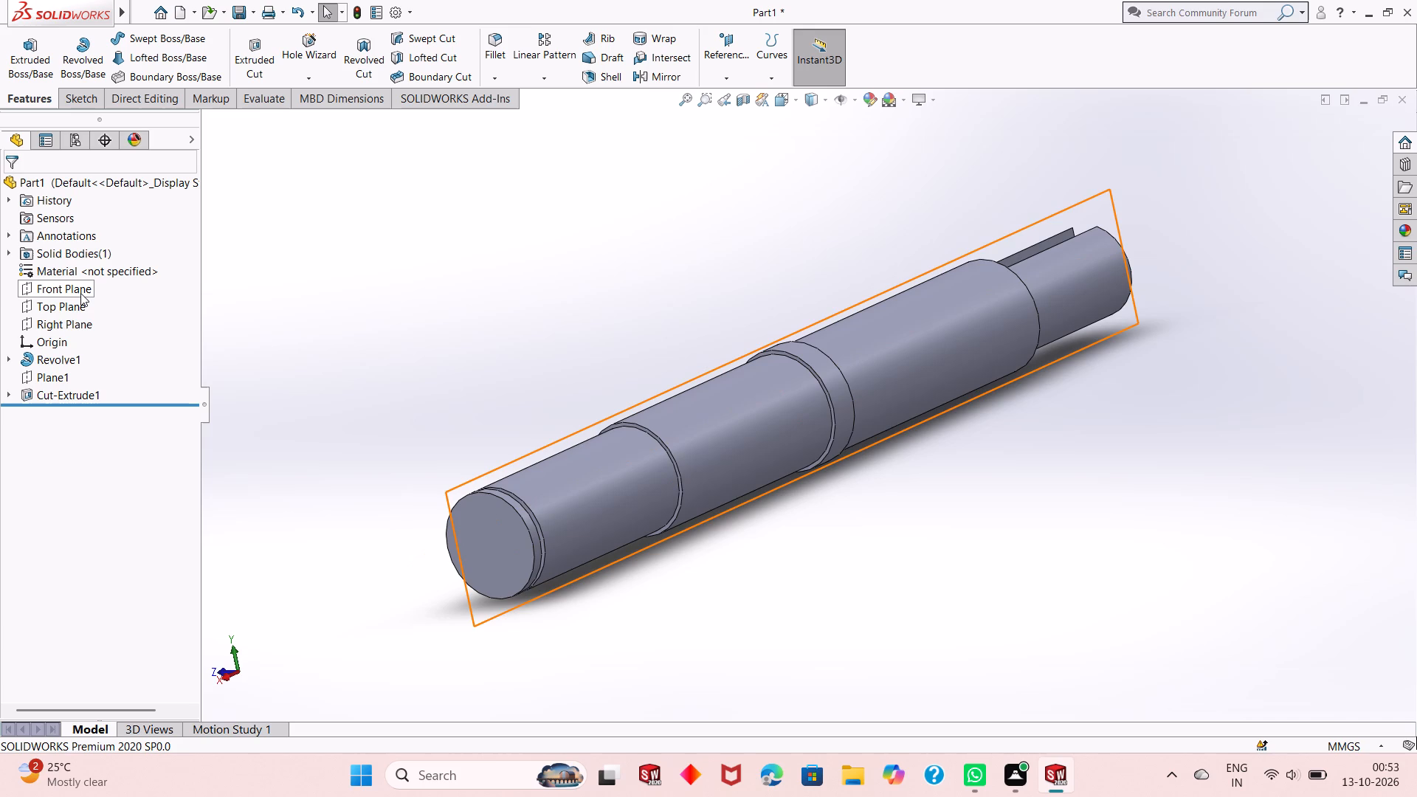
Create a reference plane offset 14 mm above the Top Plane.
{"action": "left_click", "coordinate": [76, 311]}
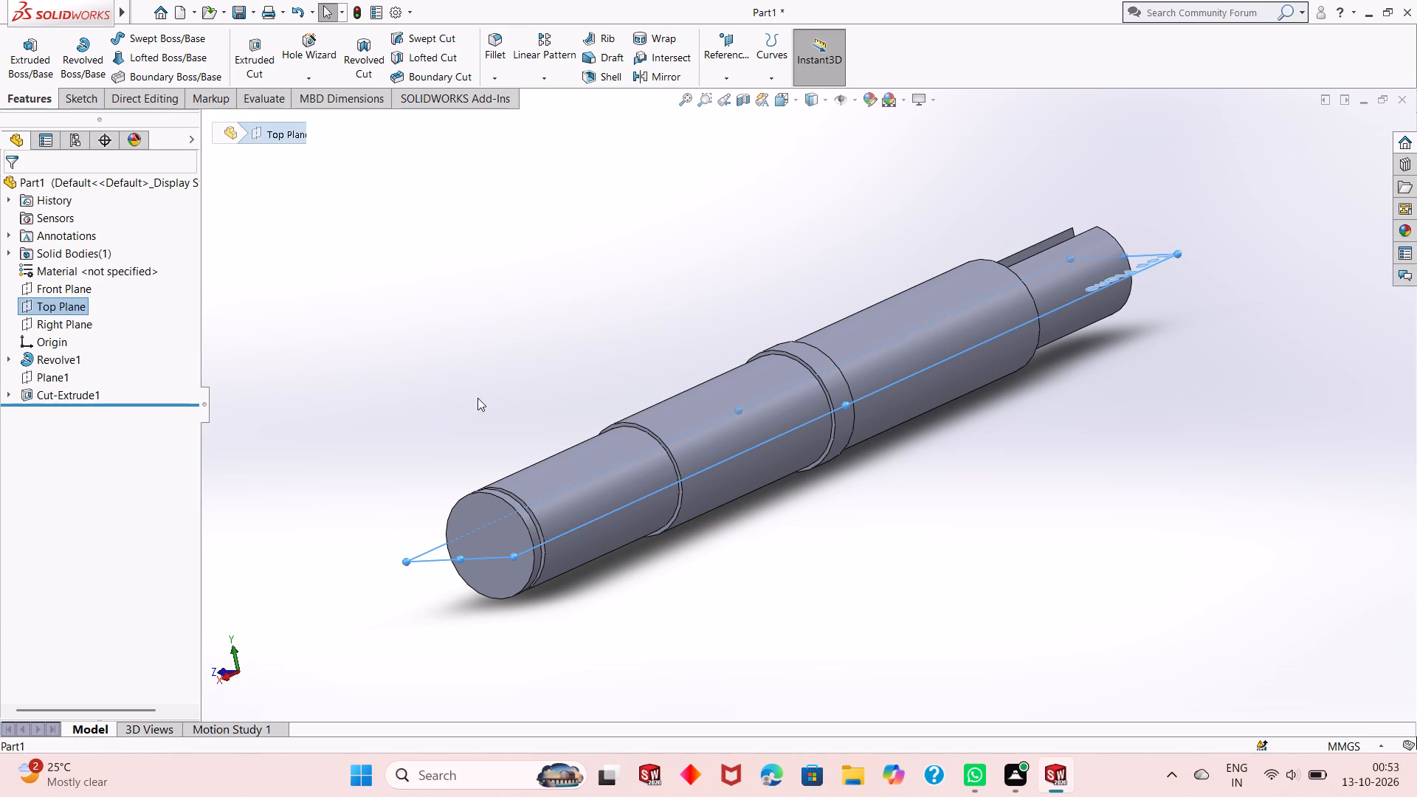
{"action": "left_click", "coordinate": [727, 74]}
{"action": "left_click", "coordinate": [728, 91]}
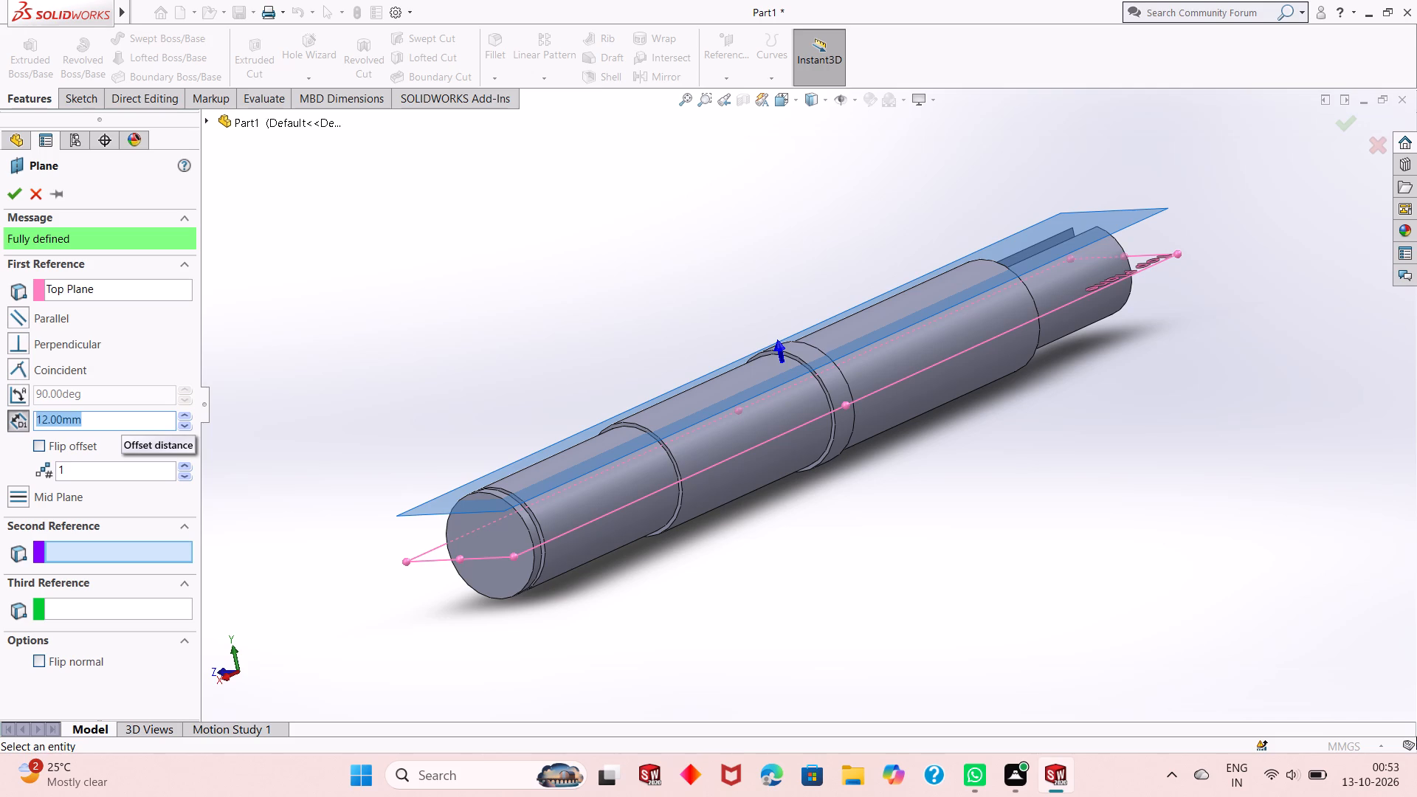
{"action": "type", "text": "14"}
{"action": "key", "text": "Return"}
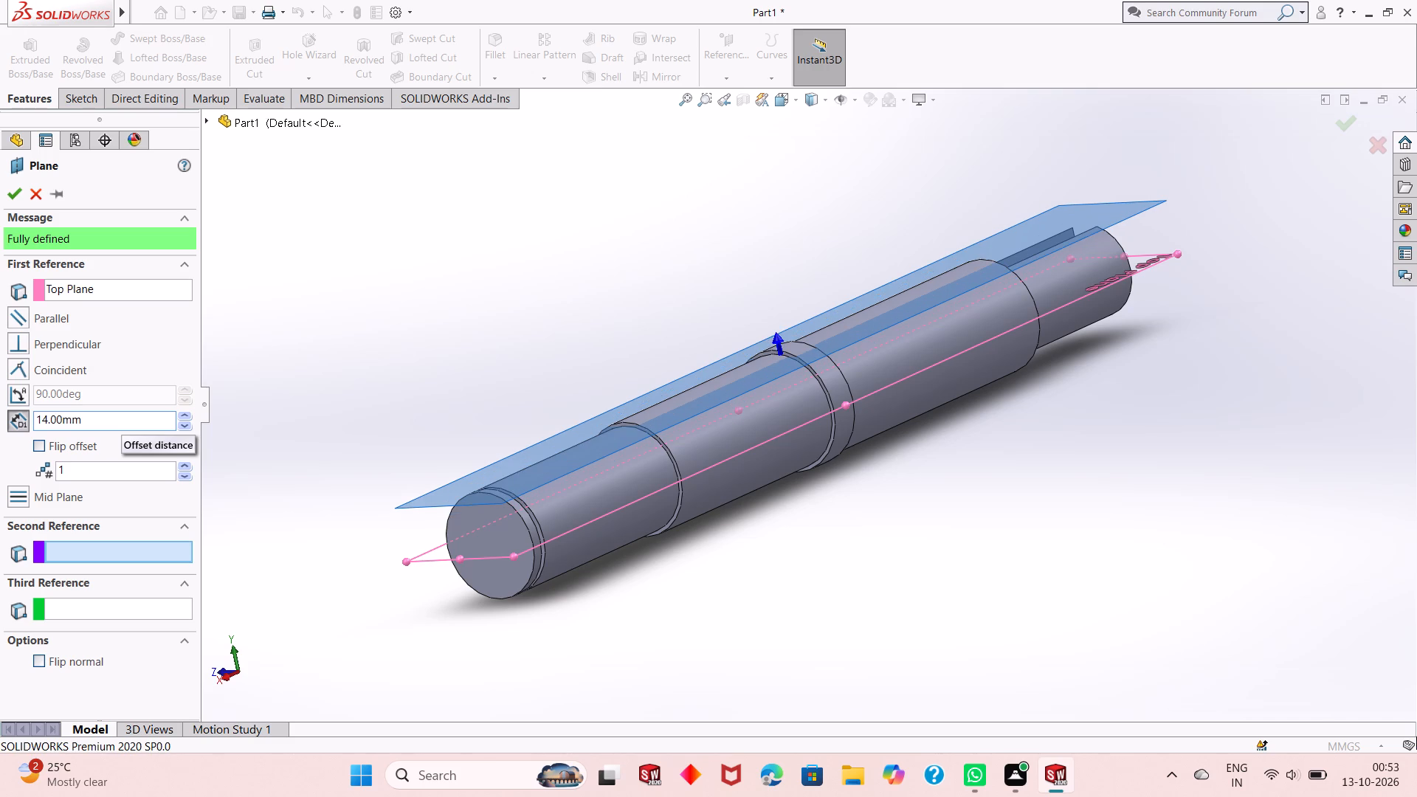
{"action": "middle_click_drag", "start_coordinate": [637, 597], "coordinate": [658, 618]}
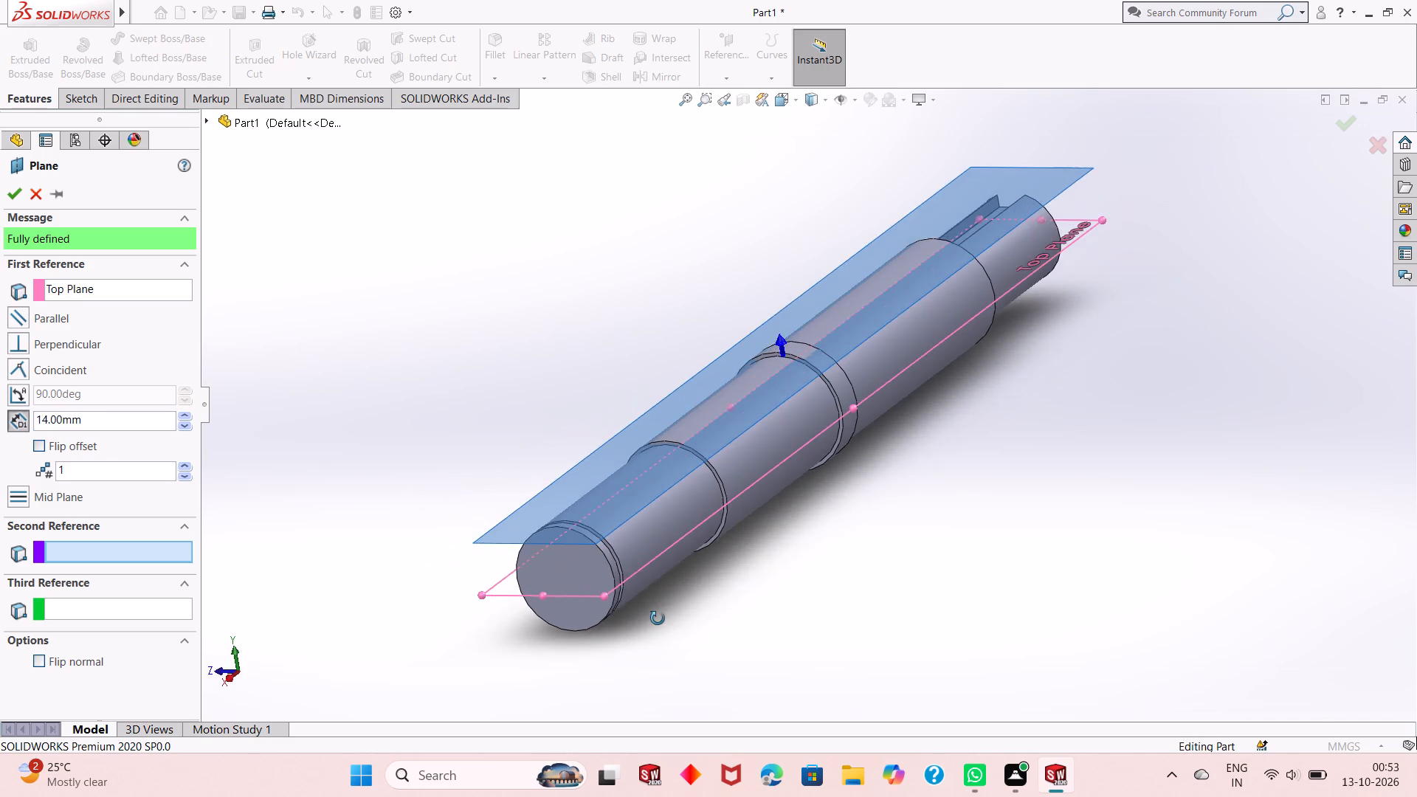
{"action": "middle_click_drag", "start_coordinate": [658, 618], "coordinate": [642, 561]}
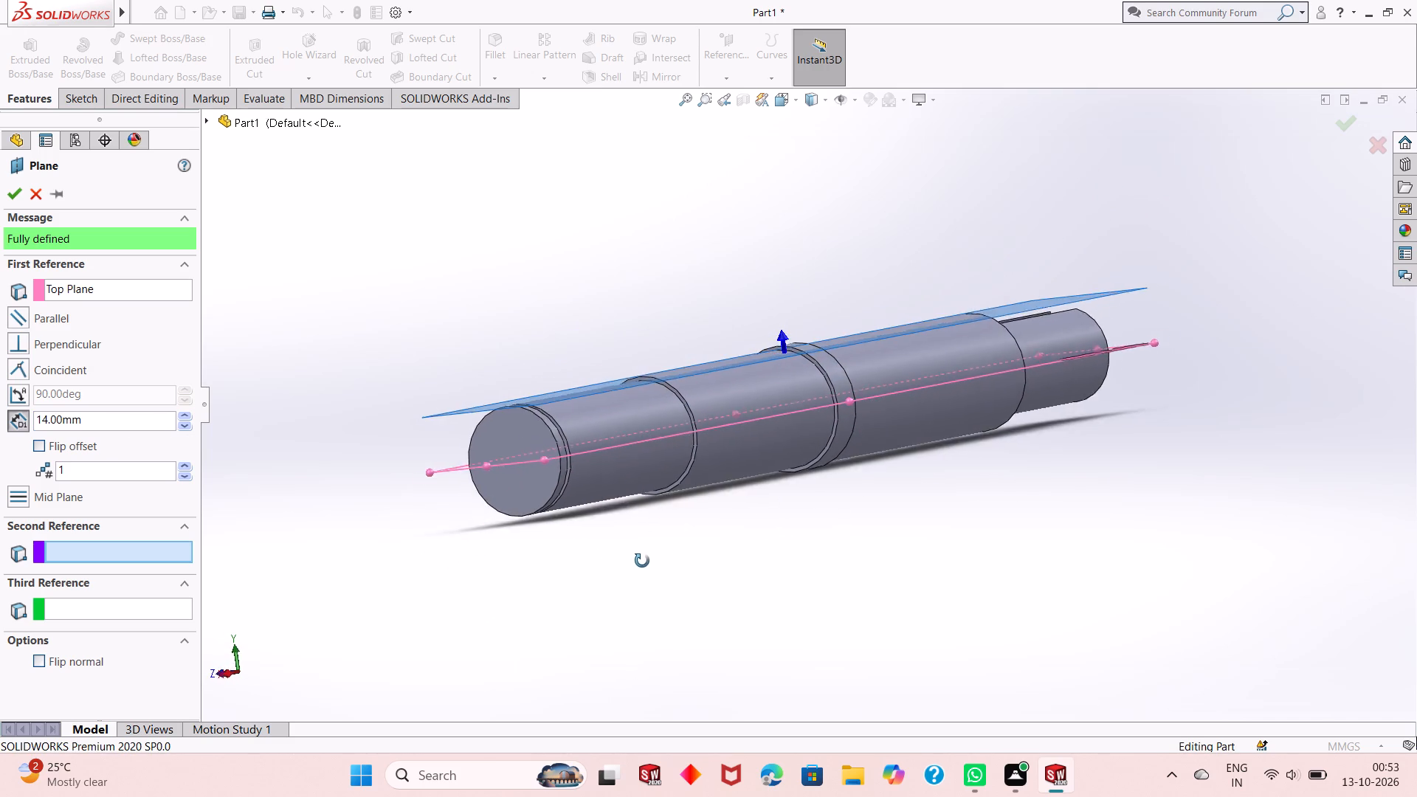
{"action": "middle_click_drag", "start_coordinate": [642, 561], "coordinate": [639, 607]}
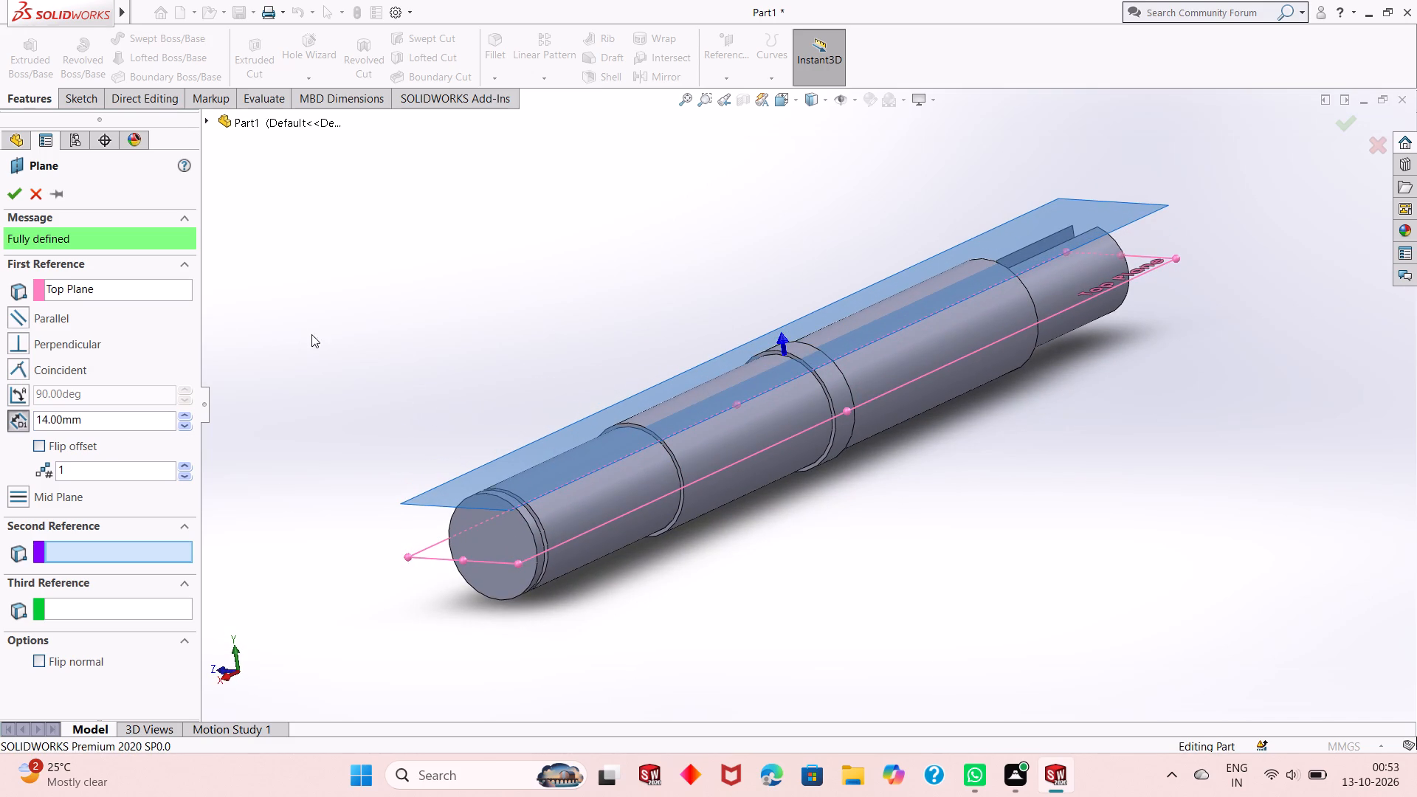
{"action": "left_click", "coordinate": [13, 199]}
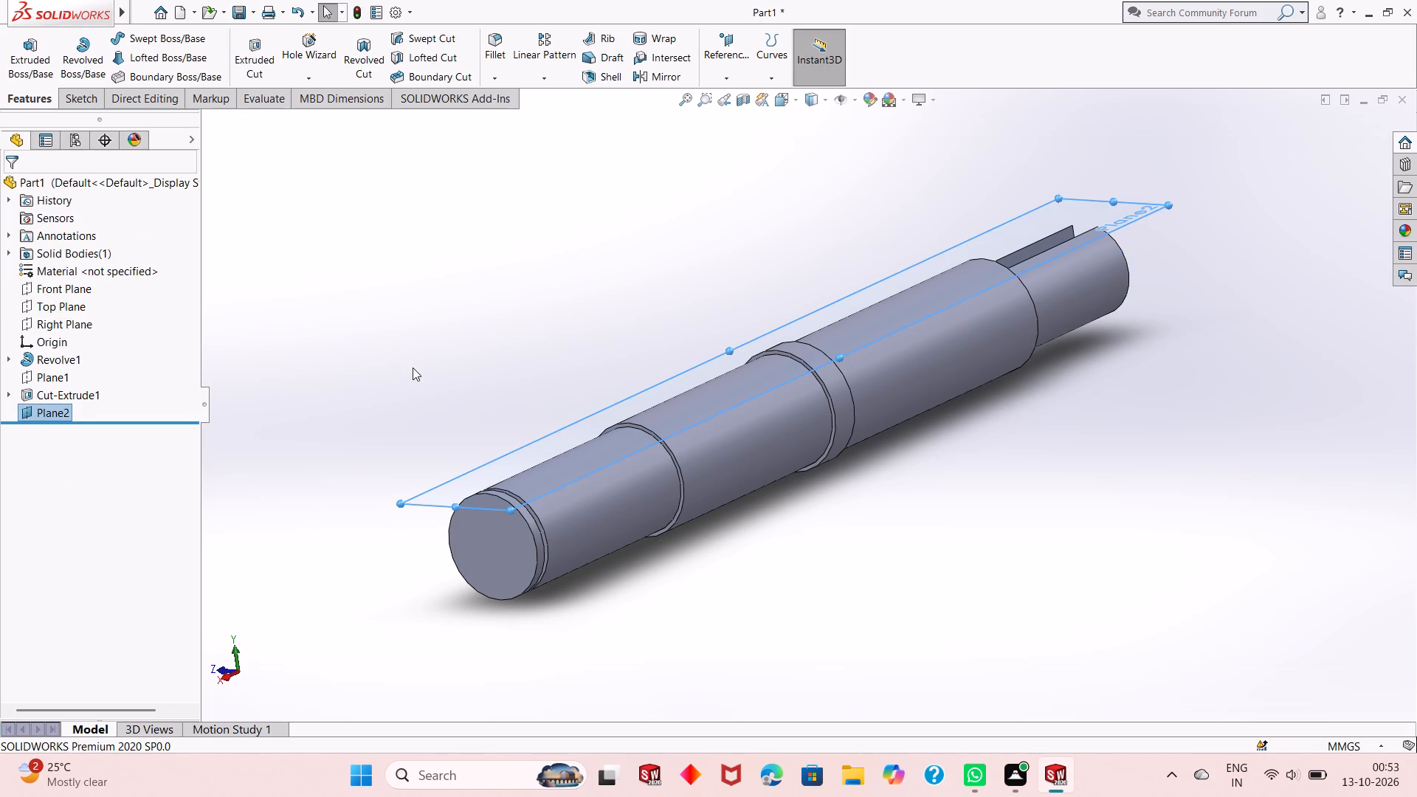
On the new offset plane, sketch a corner rectangle about 26 mm long and 10 mm wide over the shaft's grooved end step.
{"action": "middle_click_drag", "start_coordinate": [522, 398], "coordinate": [523, 425]}
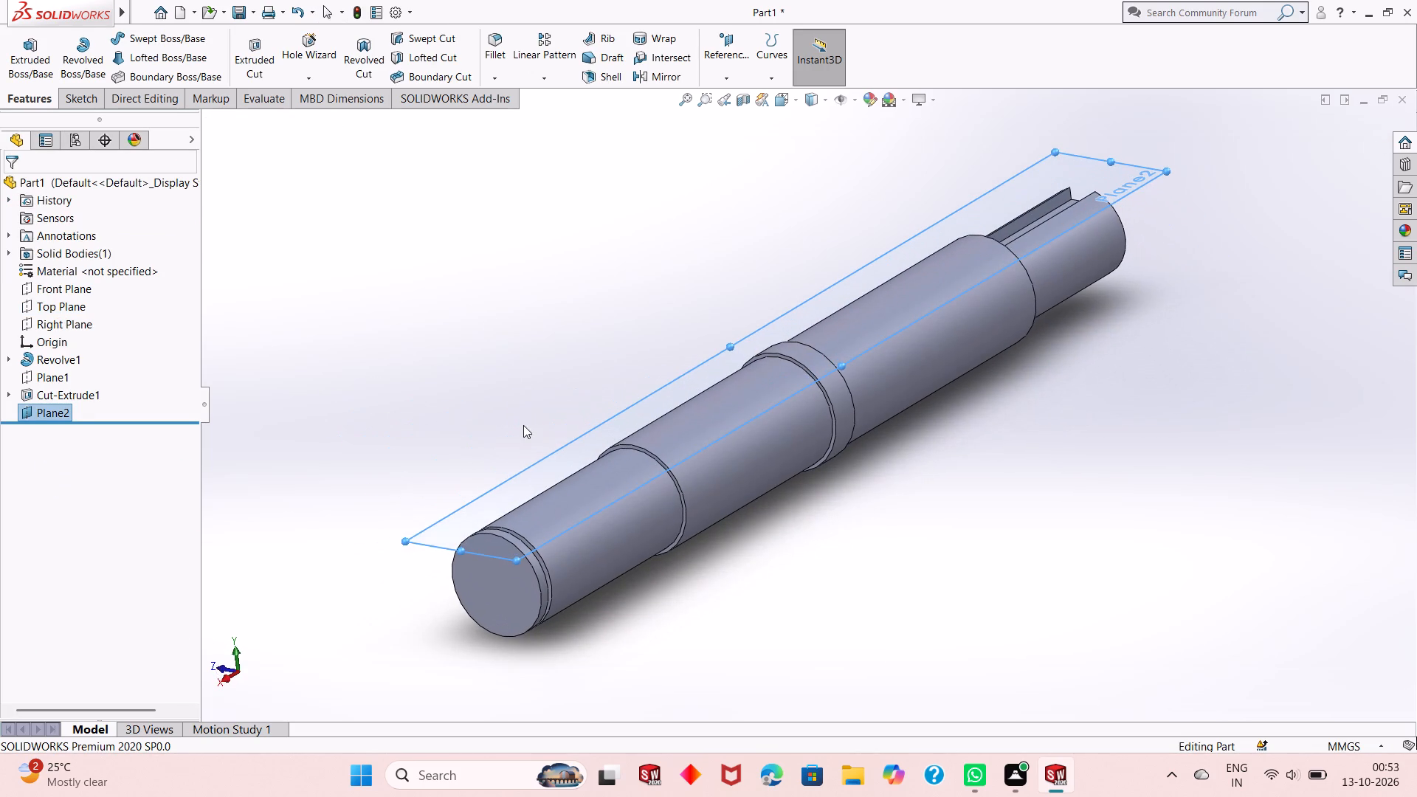
{"action": "right_click", "coordinate": [523, 477]}
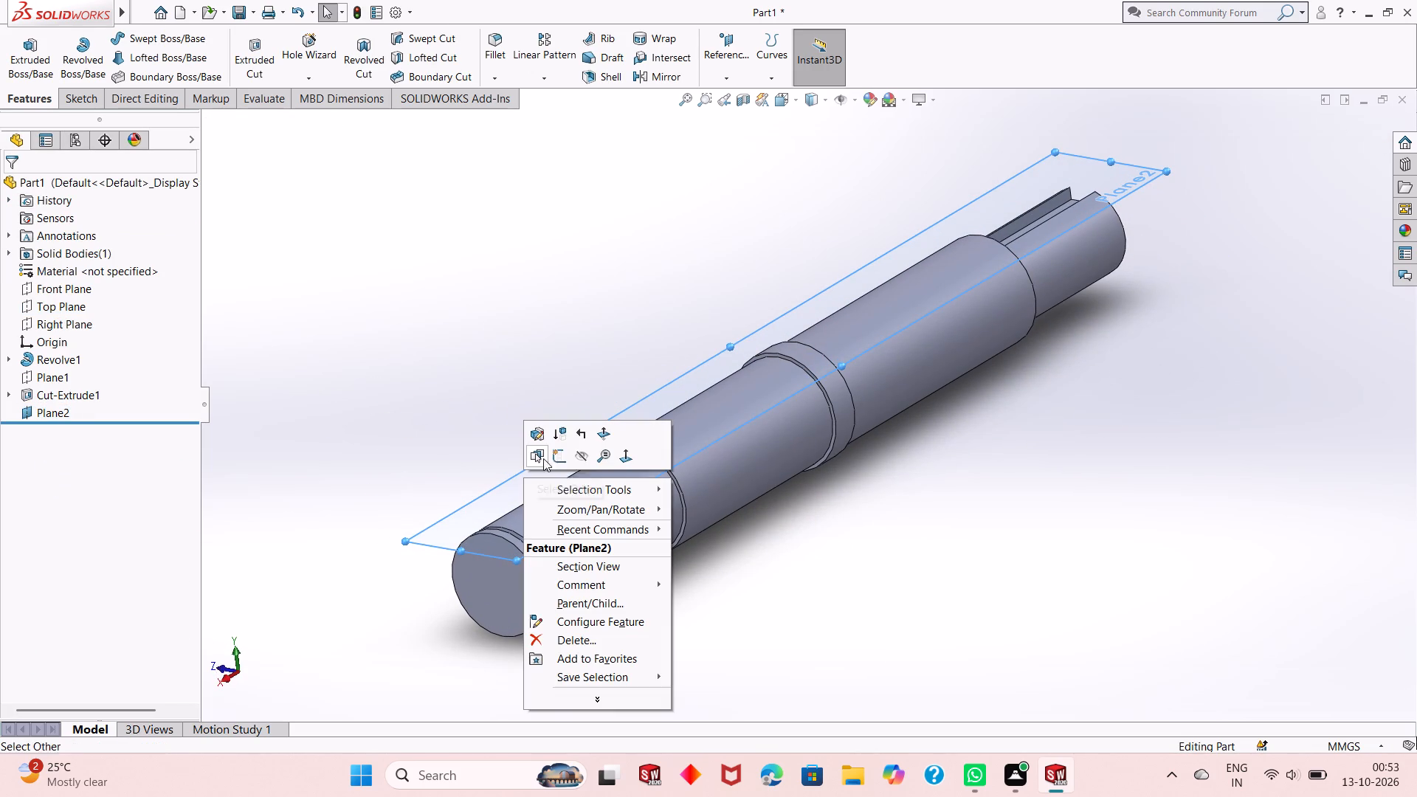
{"action": "left_click", "coordinate": [565, 459]}
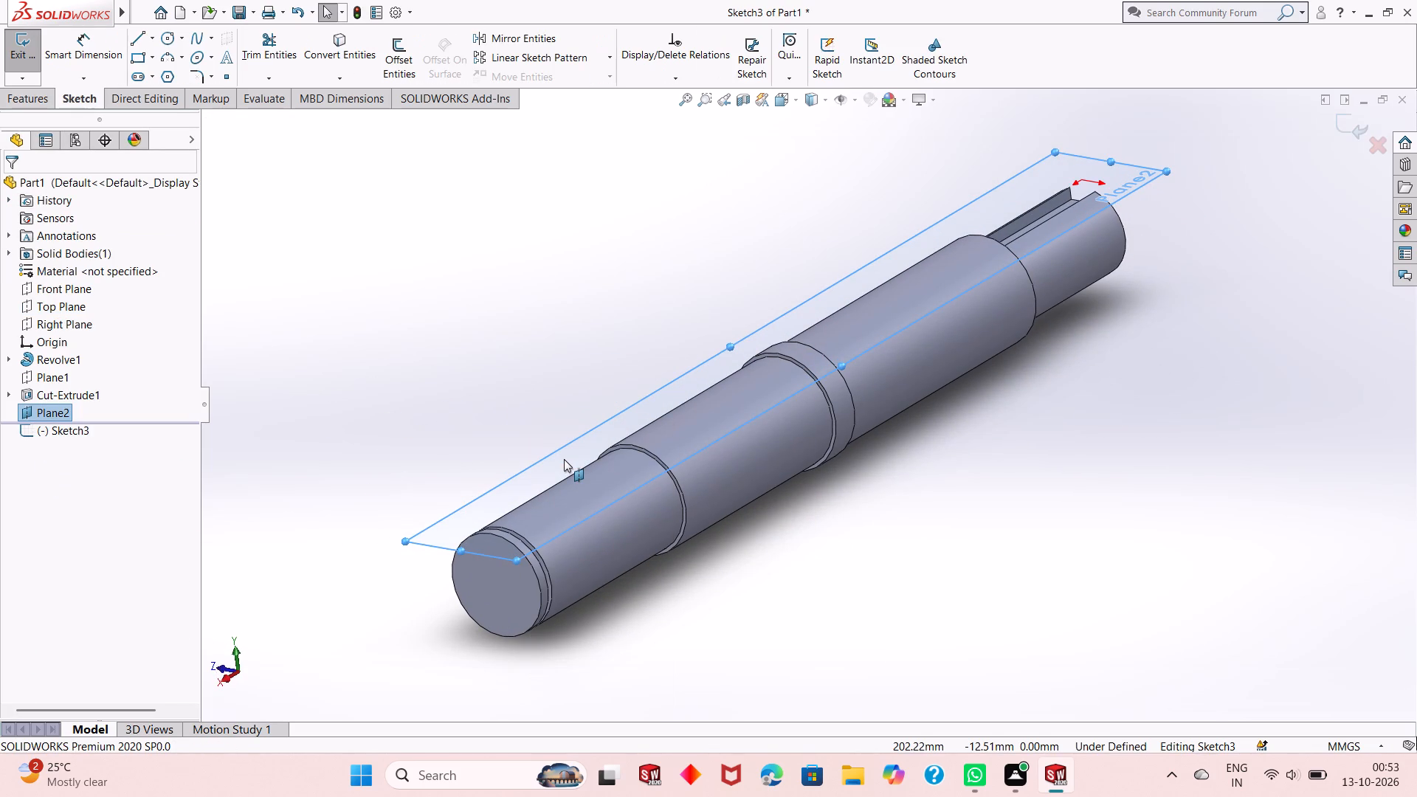
{"action": "key", "text": "ctrl+8"}
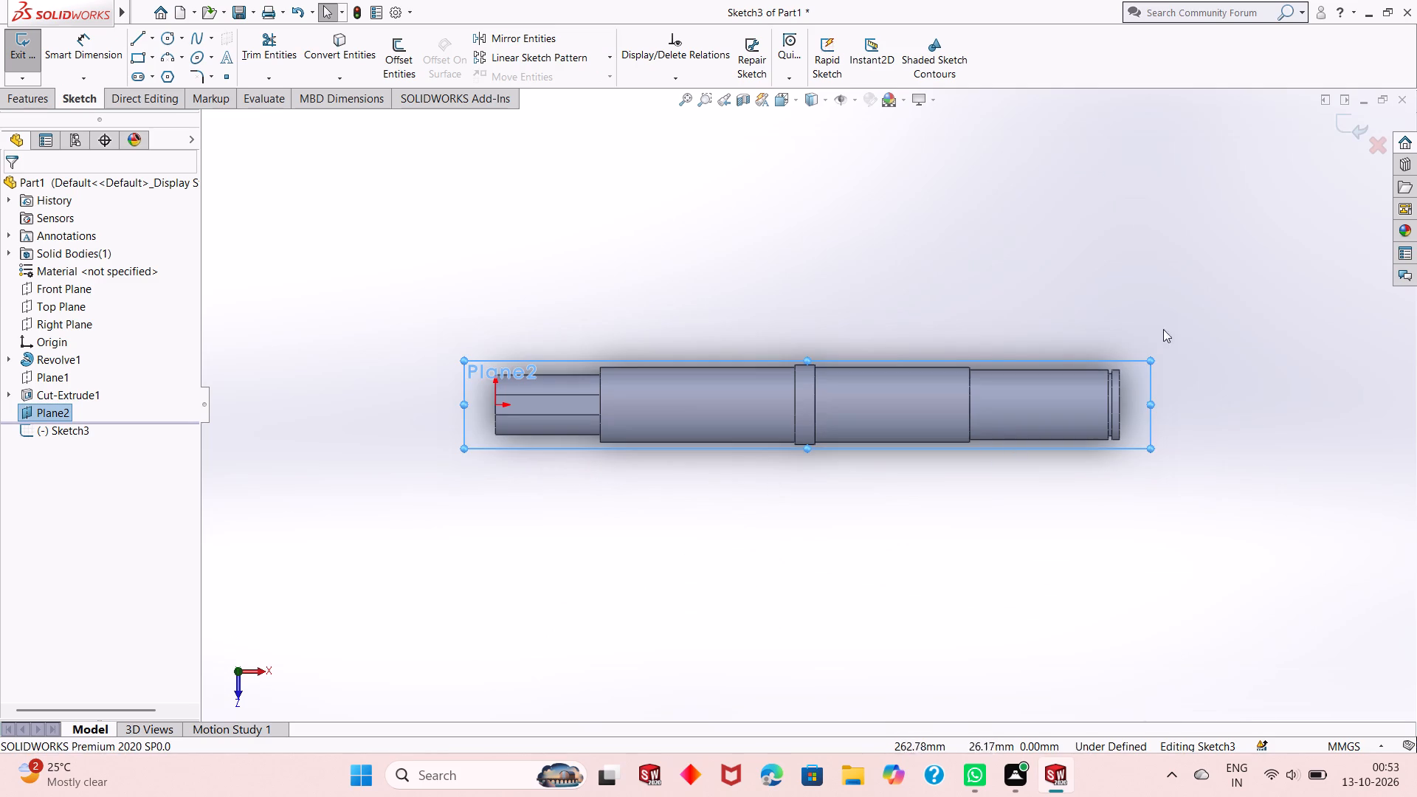
{"action": "left_click", "coordinate": [1179, 300]}
{"action": "scroll", "coordinate": [1095, 402], "scroll_direction": "up", "scroll_amount": 1}
{"action": "scroll", "coordinate": [1051, 392], "scroll_direction": "down", "scroll_amount": 2}
{"action": "scroll", "coordinate": [991, 439], "scroll_direction": "down", "scroll_amount": 2}
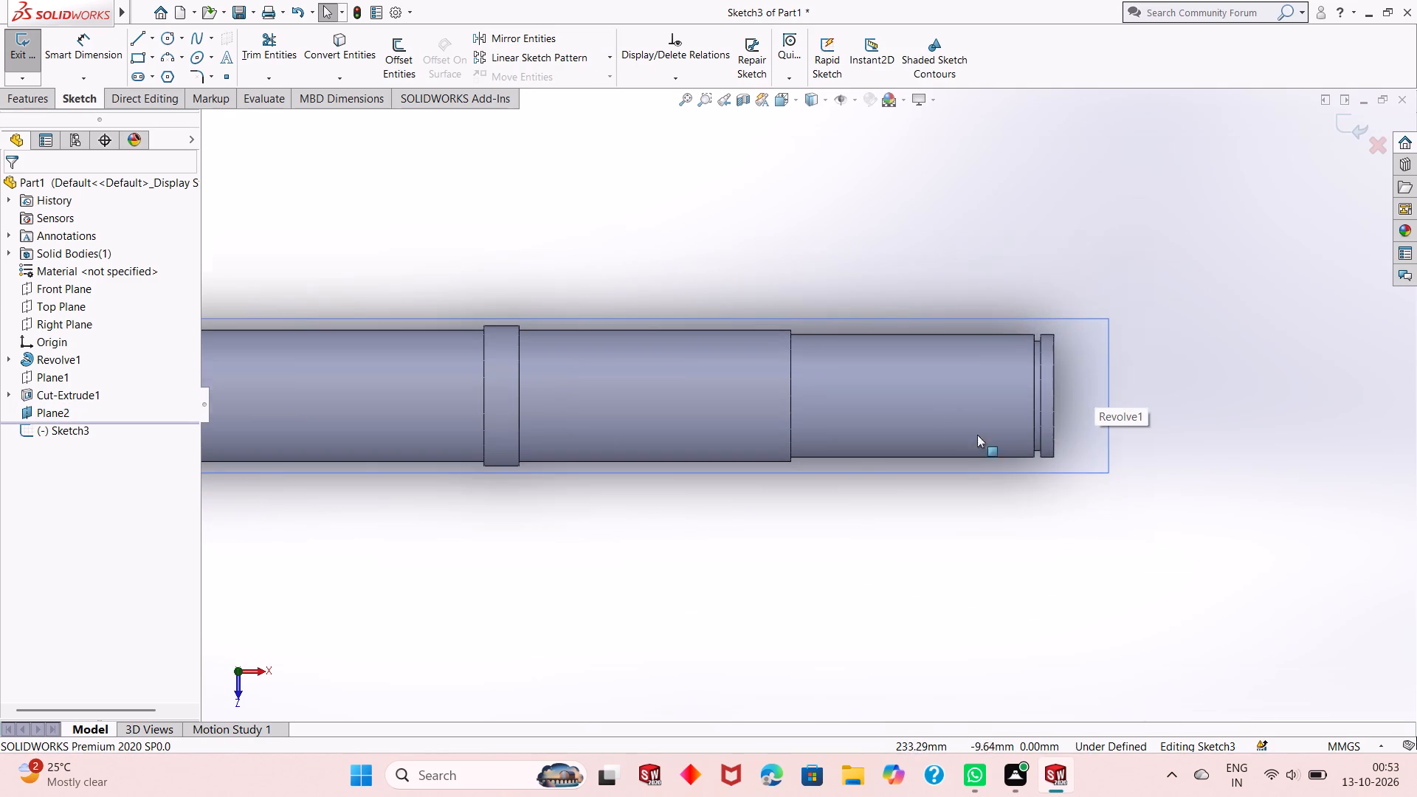
{"action": "scroll", "coordinate": [976, 404], "scroll_direction": "down", "scroll_amount": 2}
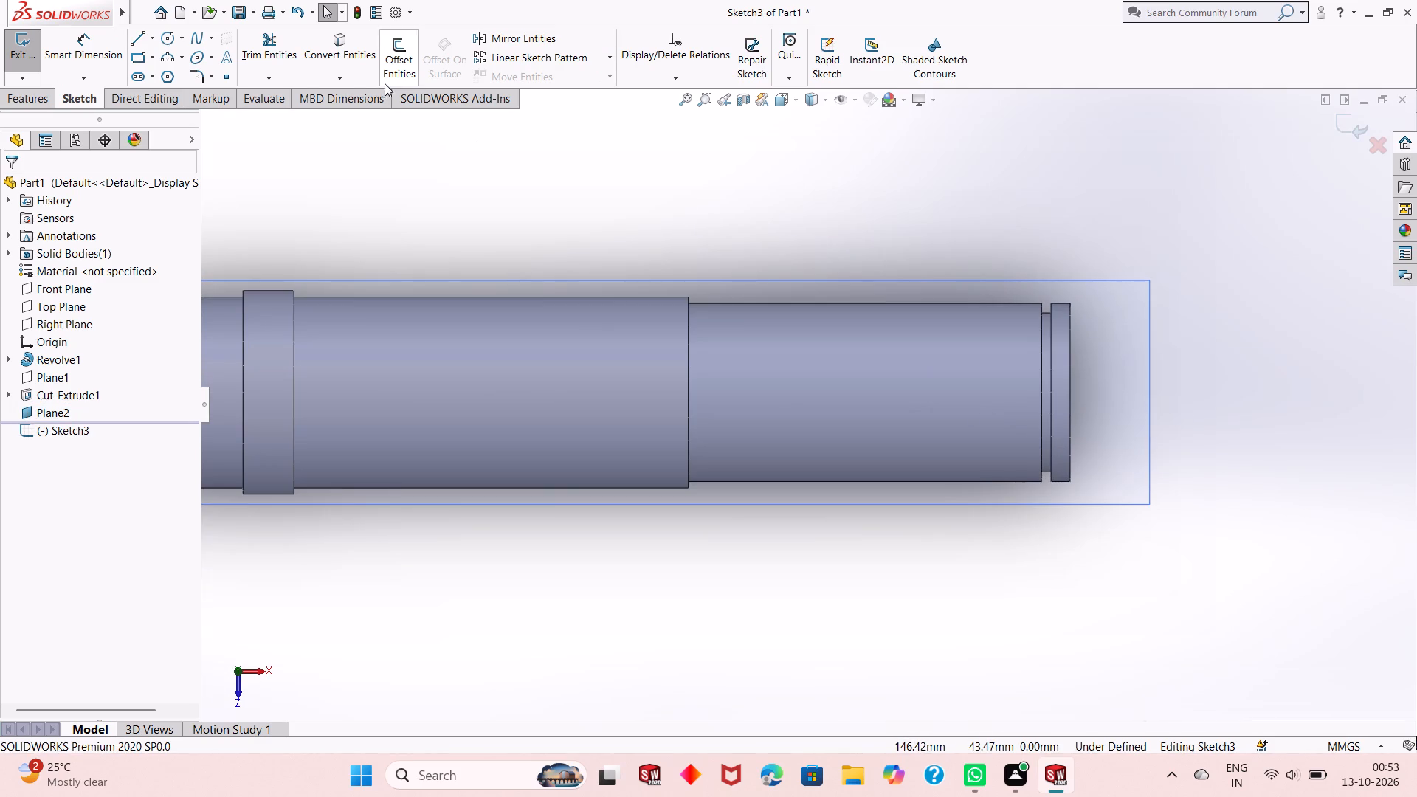
{"action": "left_click", "coordinate": [139, 62]}
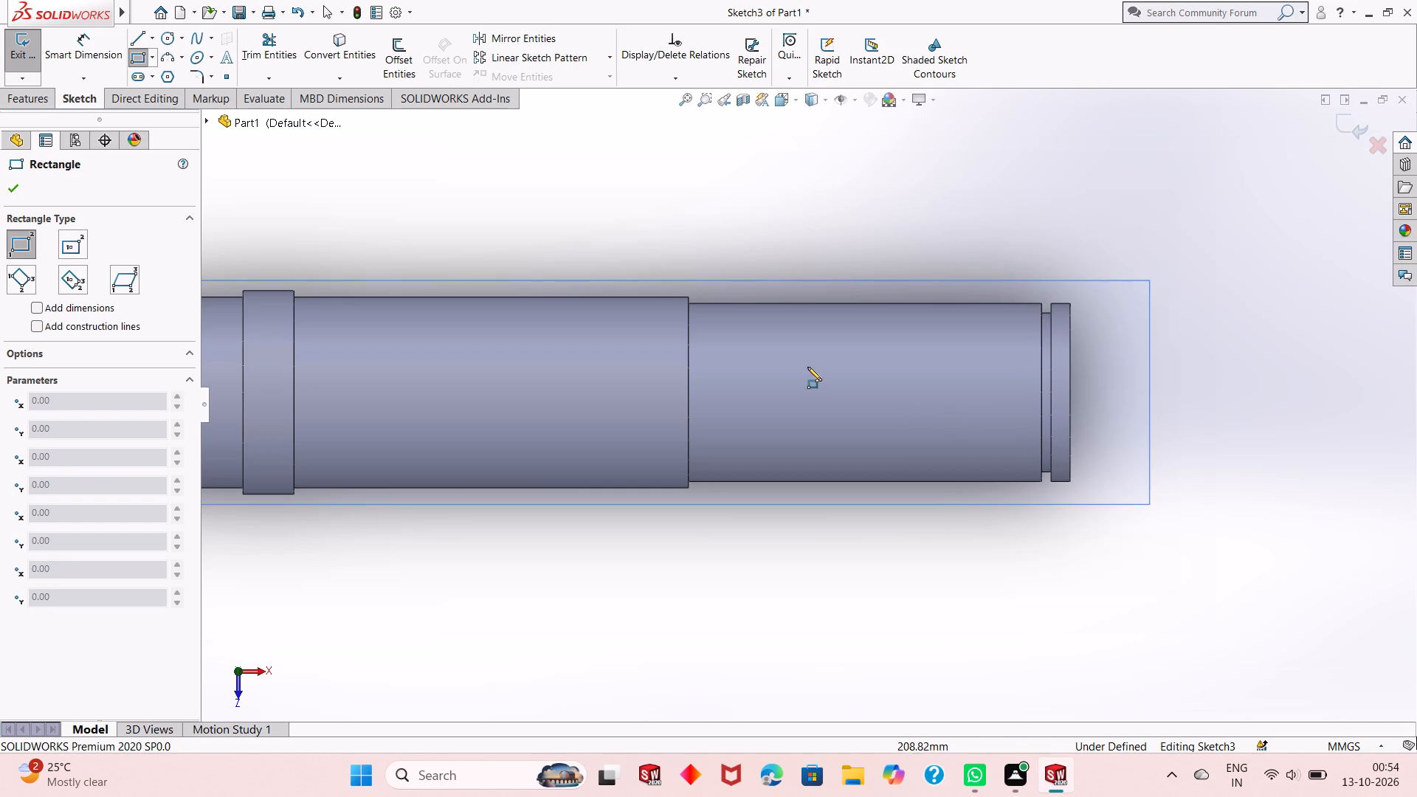
{"action": "left_click", "coordinate": [789, 353]}
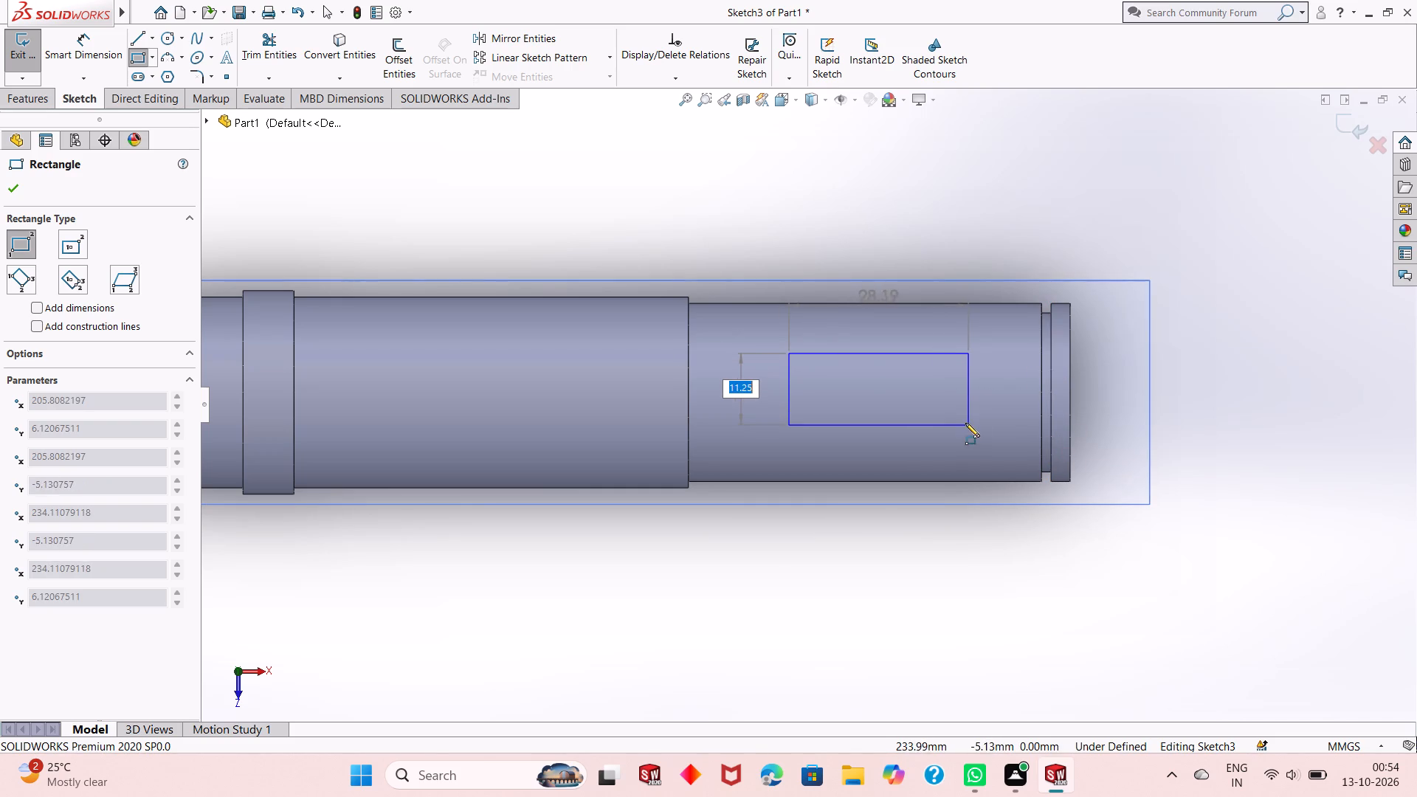
{"action": "left_click", "coordinate": [956, 416]}
{"action": "right_click", "coordinate": [970, 212]}
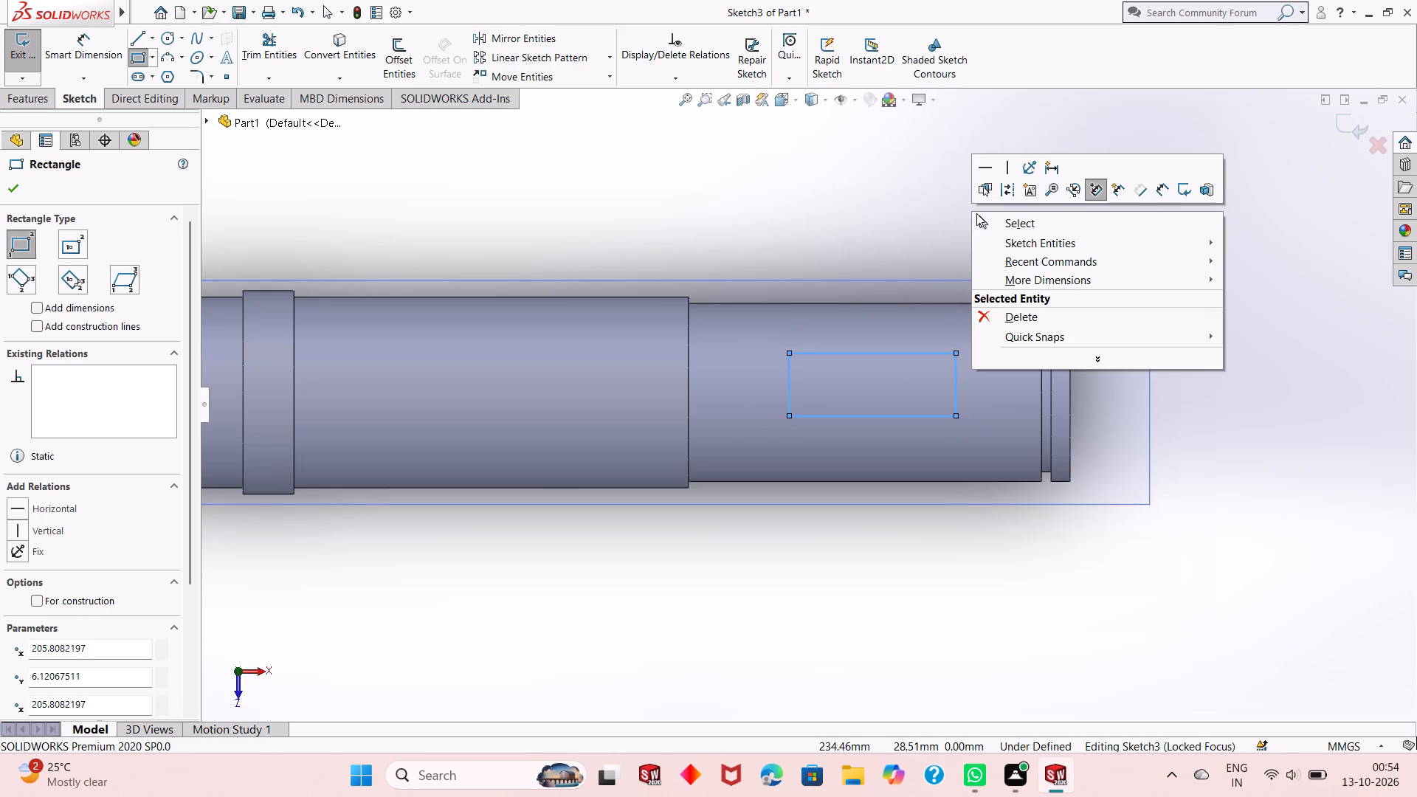
{"action": "left_click", "coordinate": [985, 222]}
Dimension the rectangle's short side nearest the groove to a width of 8 mm.
{"action": "left_click", "coordinate": [82, 64]}
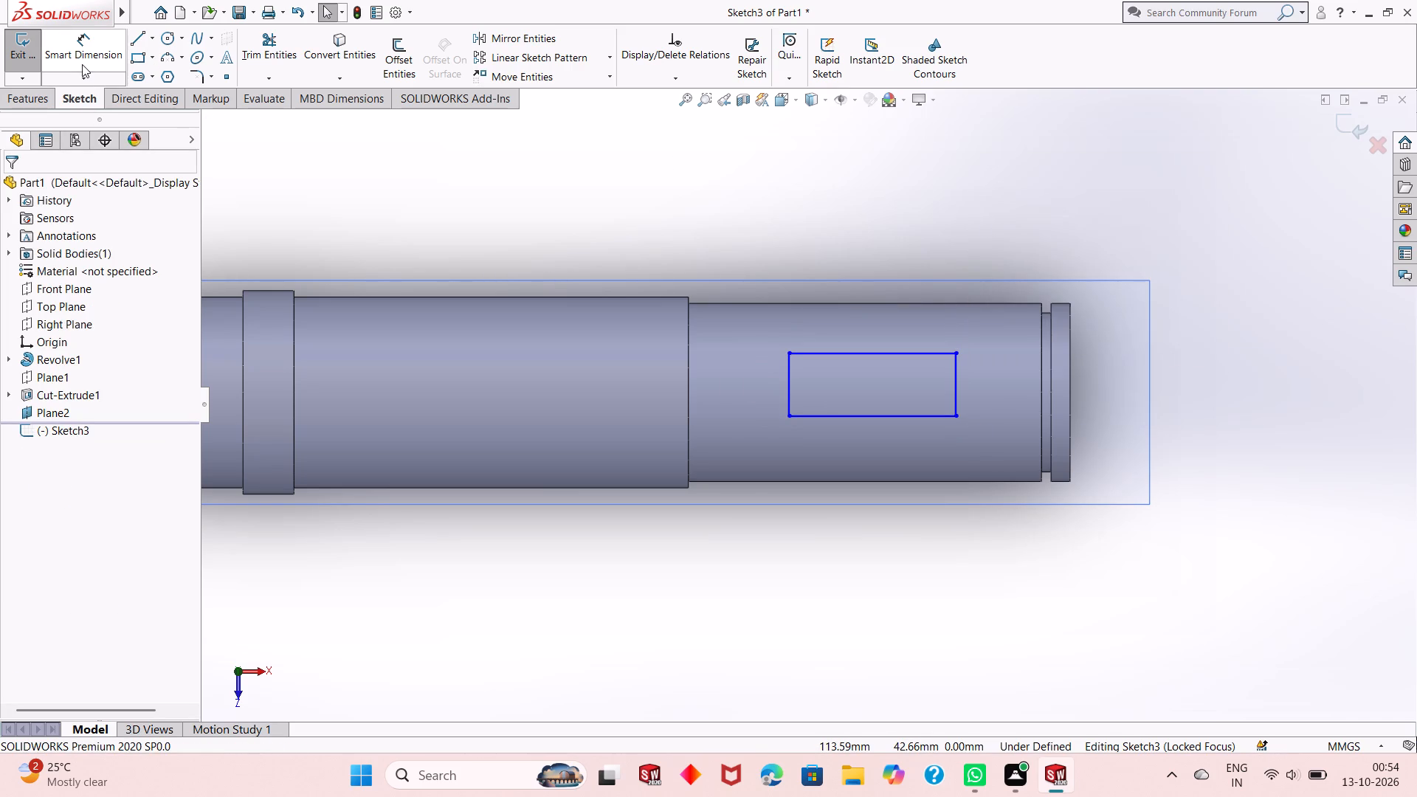
{"action": "left_click", "coordinate": [957, 390]}
{"action": "left_click", "coordinate": [996, 427]}
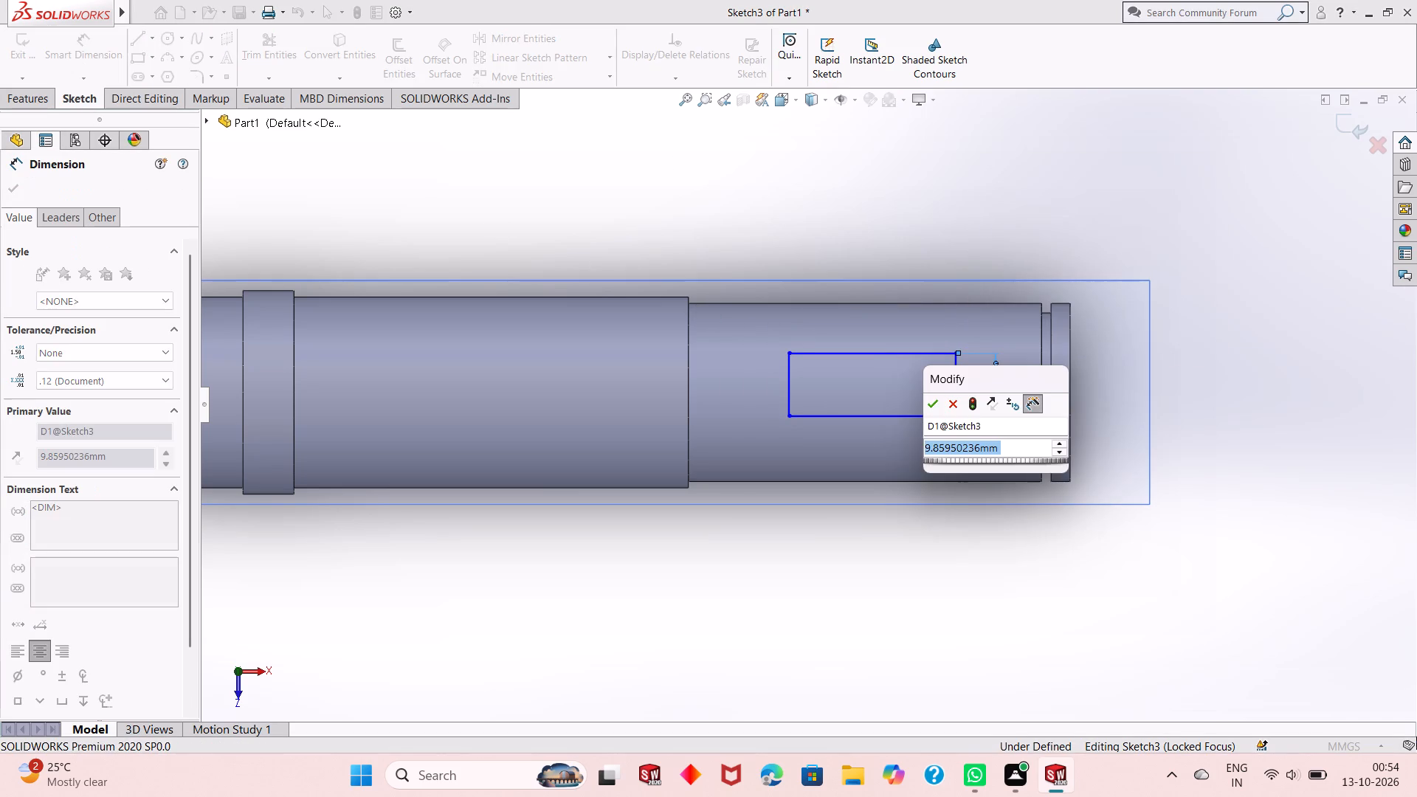
{"action": "key", "text": "8"}
{"action": "key", "text": "Return"}
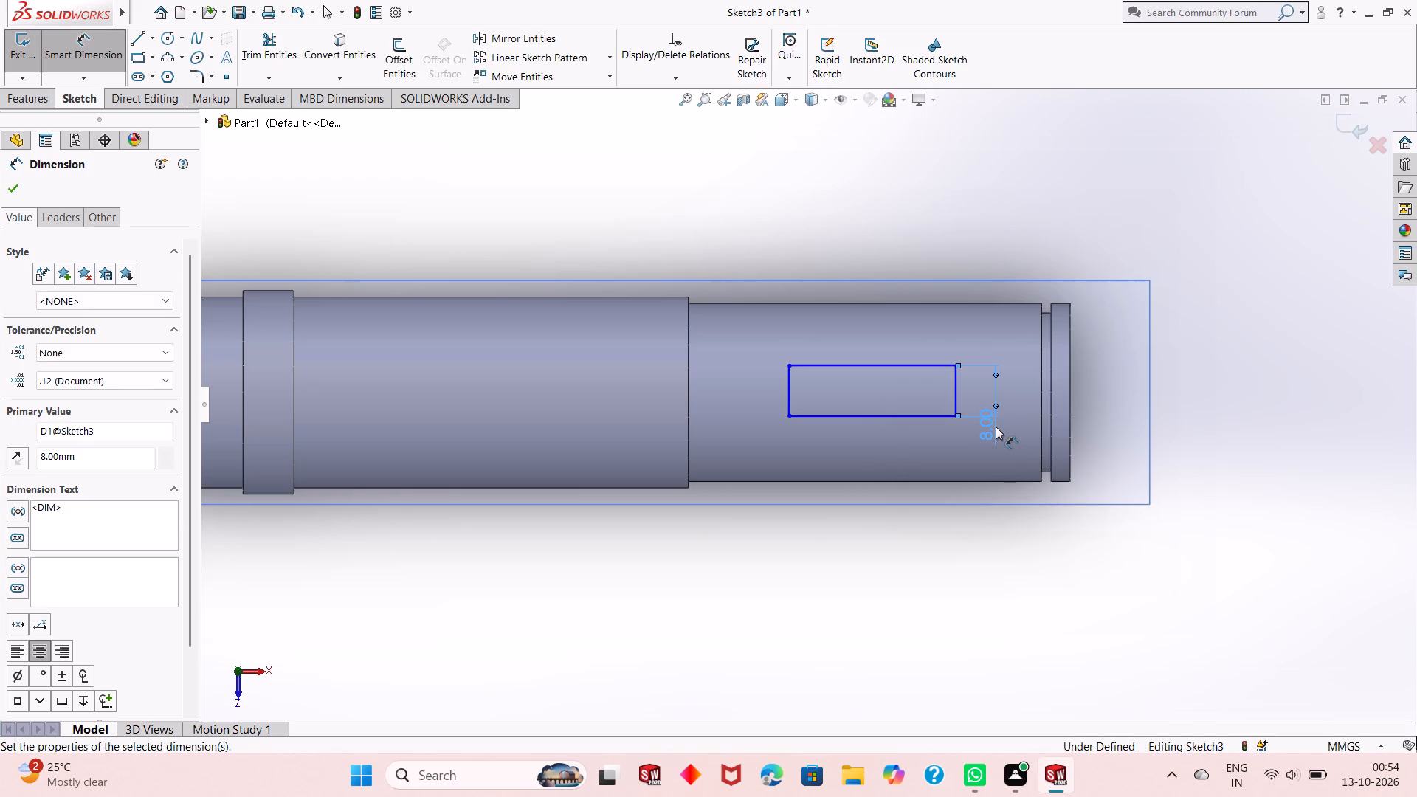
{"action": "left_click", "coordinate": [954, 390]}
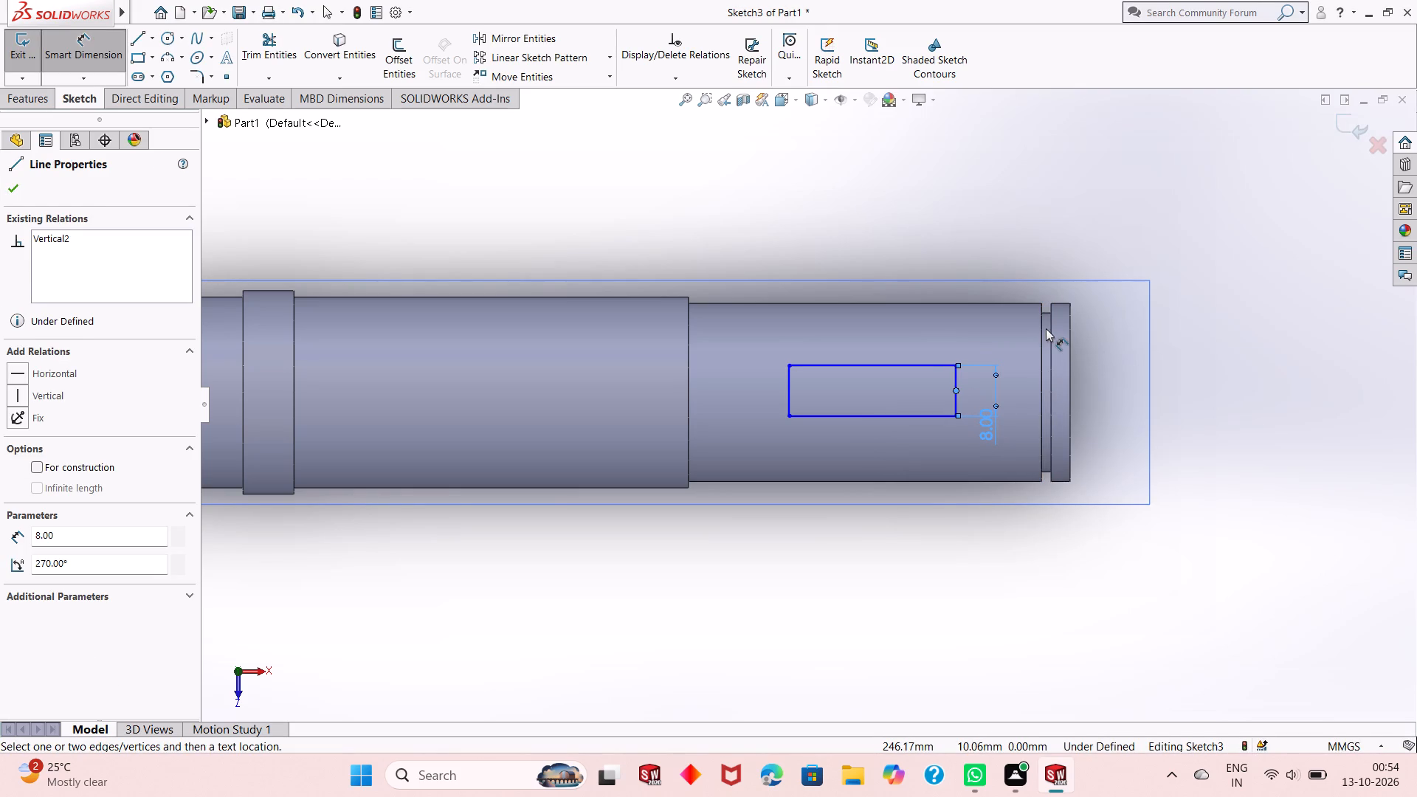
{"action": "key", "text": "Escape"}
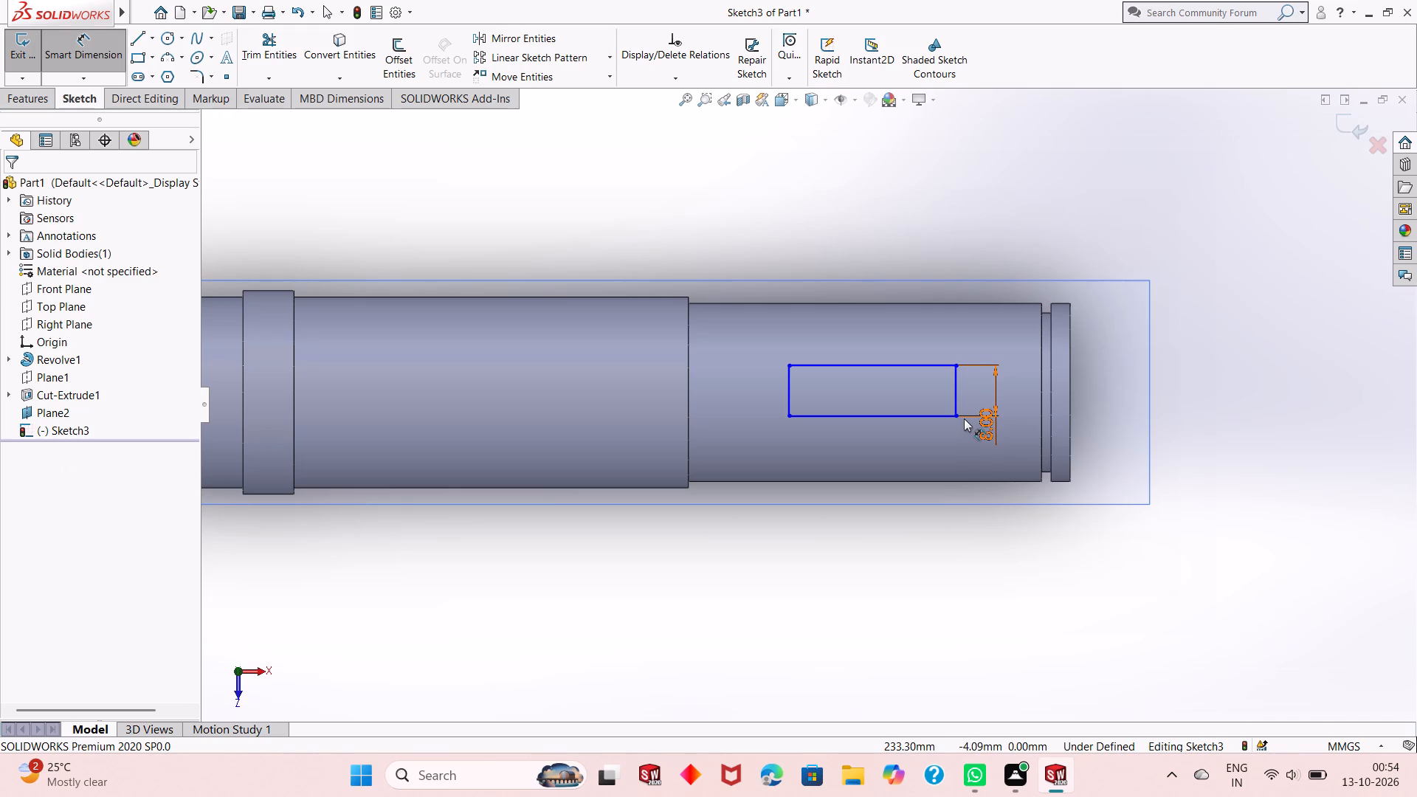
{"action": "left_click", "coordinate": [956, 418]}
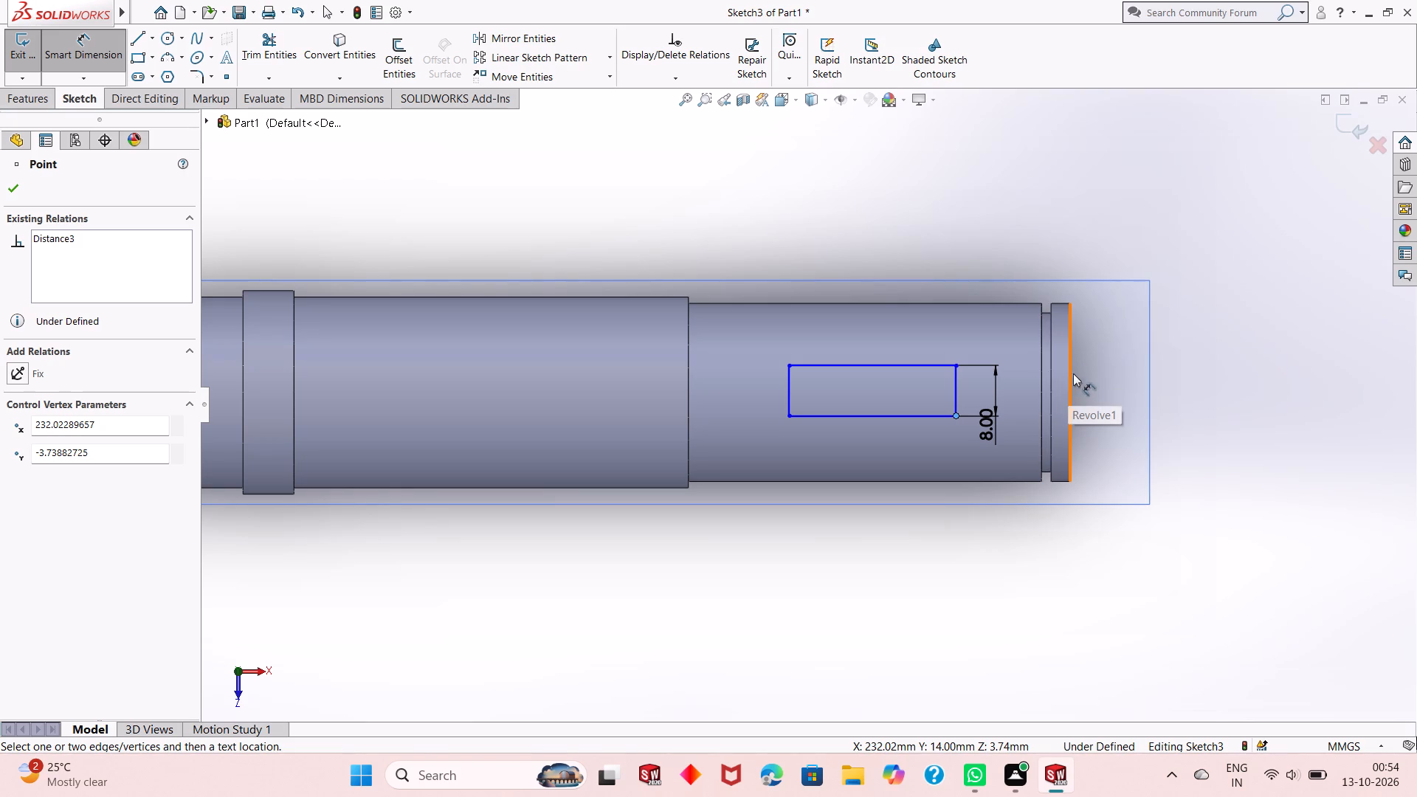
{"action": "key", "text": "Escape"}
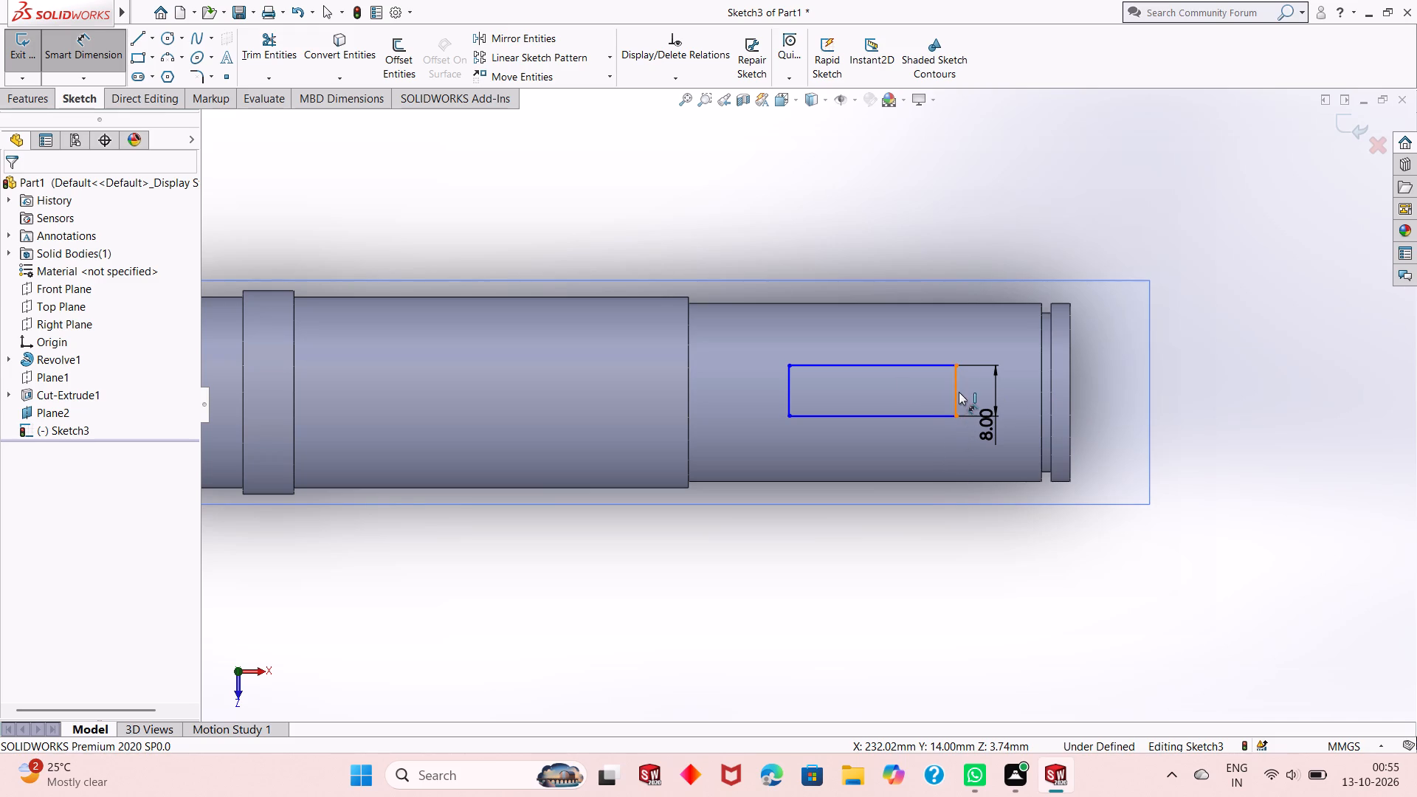
Dimension the rectangle's short side 15 mm from the near edge of the end groove.
{"action": "left_click", "coordinate": [957, 387]}
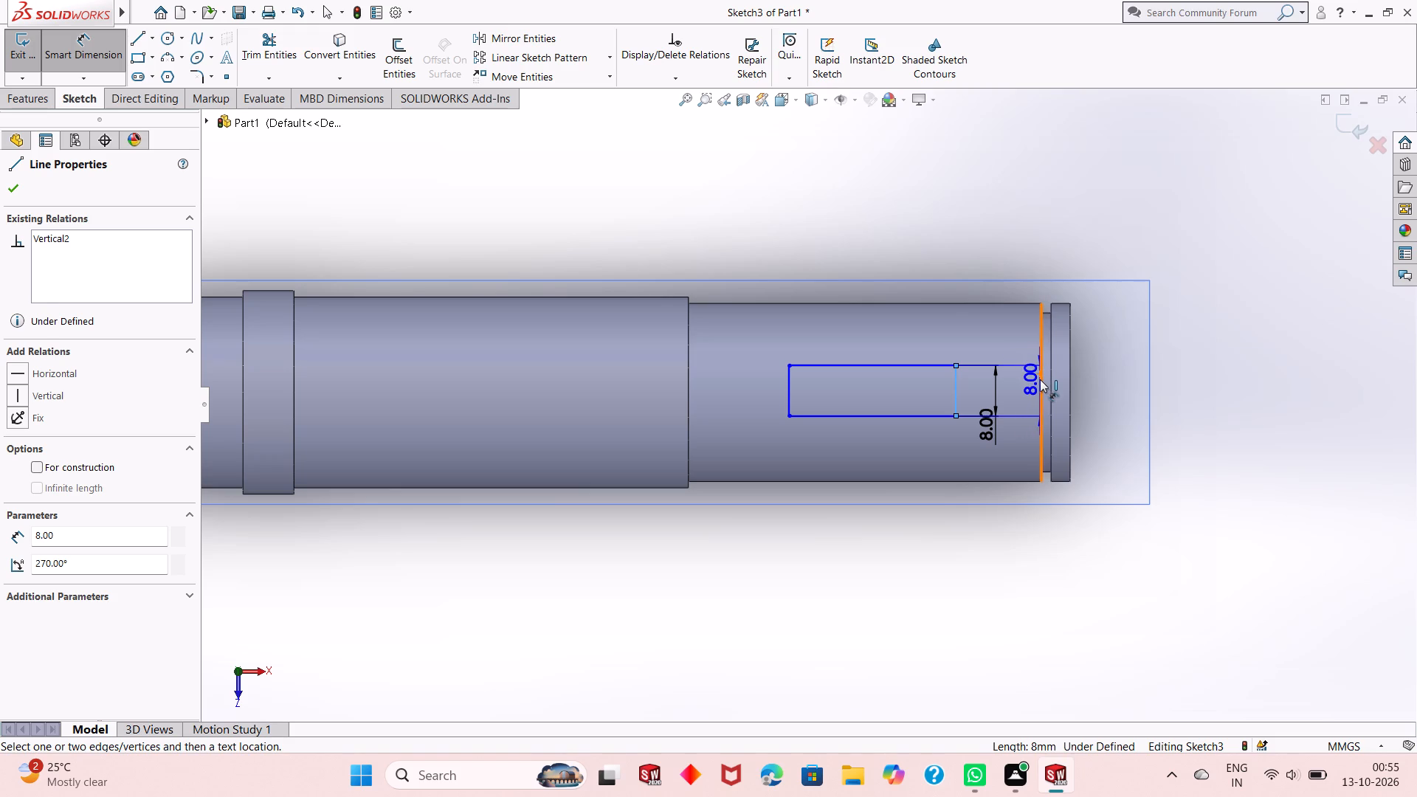
{"action": "left_click", "coordinate": [1040, 380]}
{"action": "left_click", "coordinate": [1036, 233]}
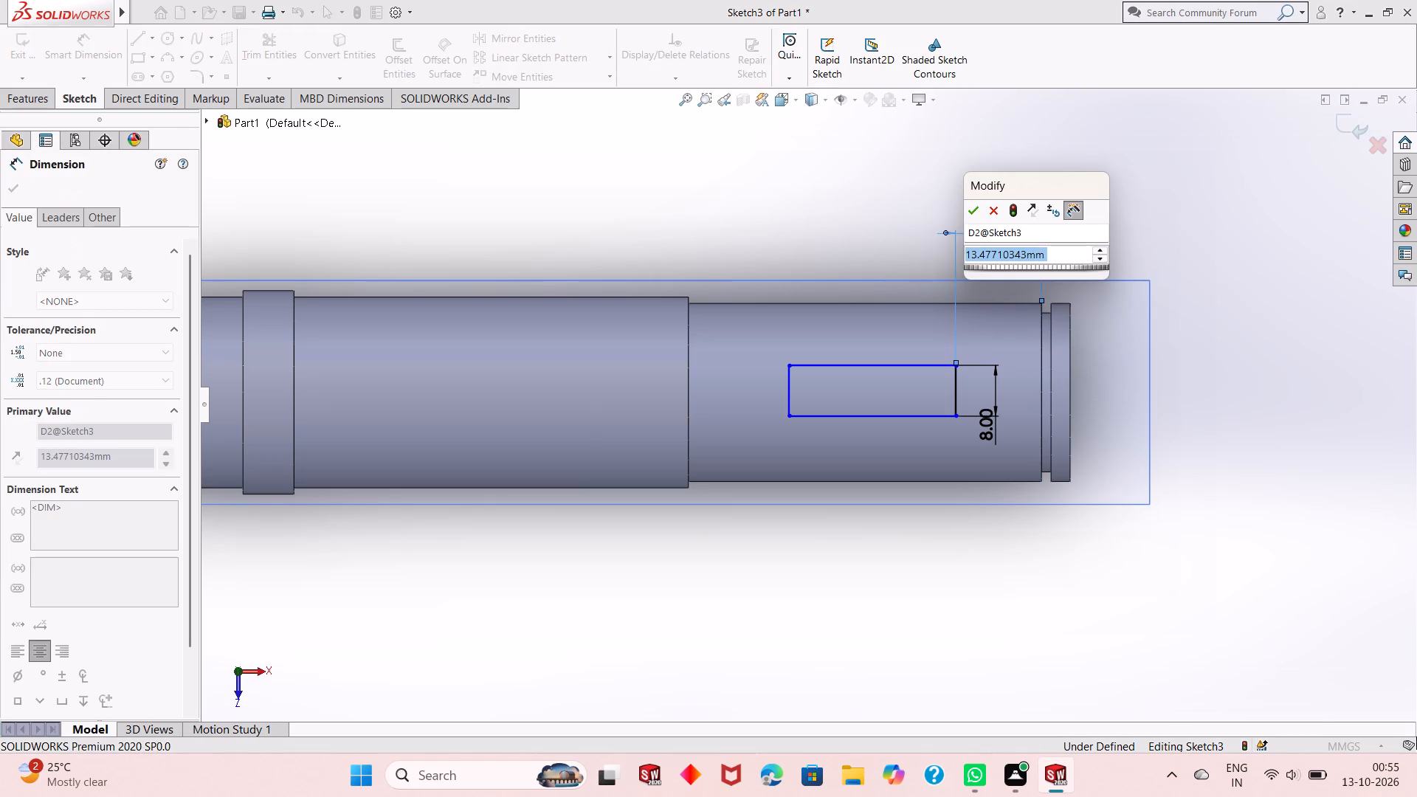
{"action": "type", "text": "15"}
{"action": "key", "text": "Return"}
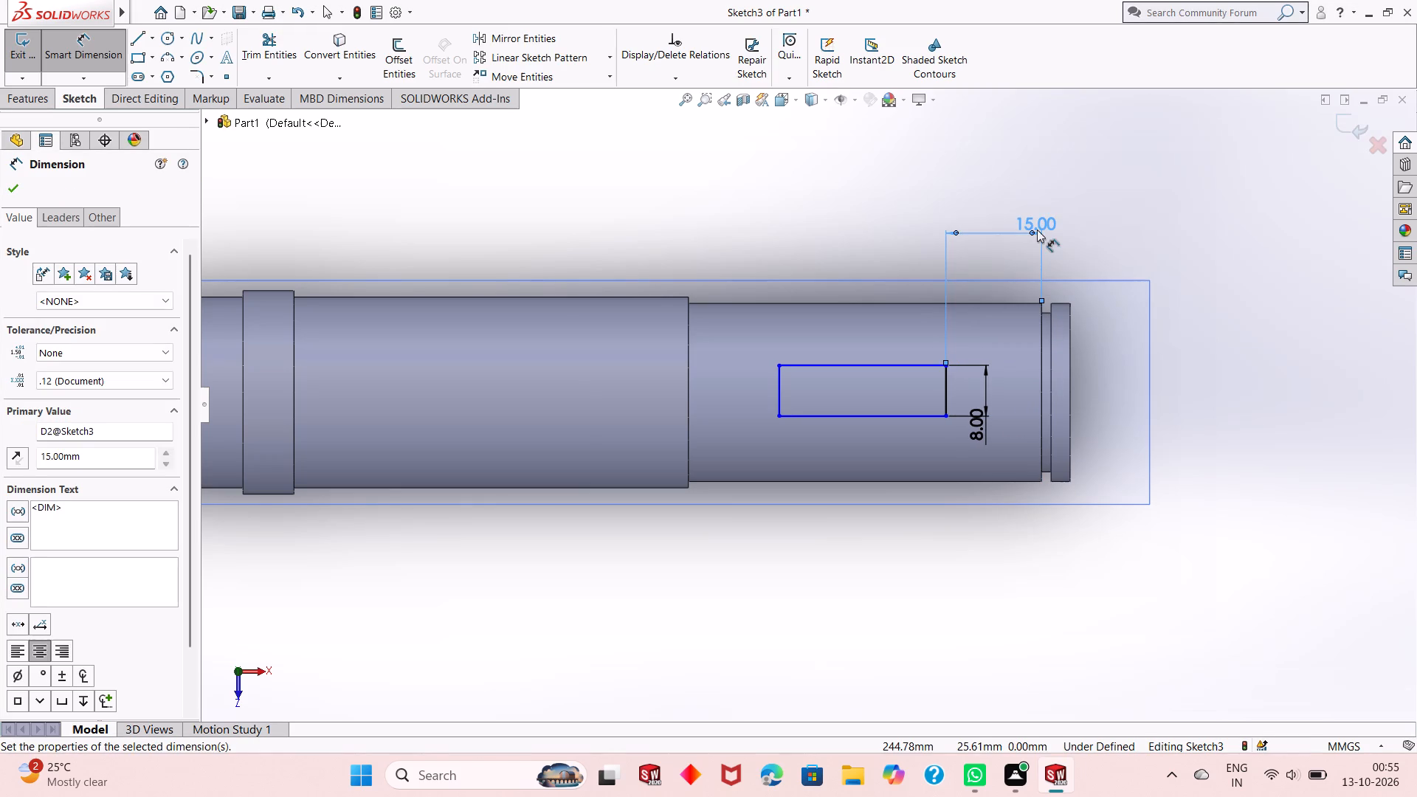
Dimension the midpoint of the rectangle's short side 14 mm from the outer edge of the grooved end step.
{"action": "left_click", "coordinate": [946, 389]}
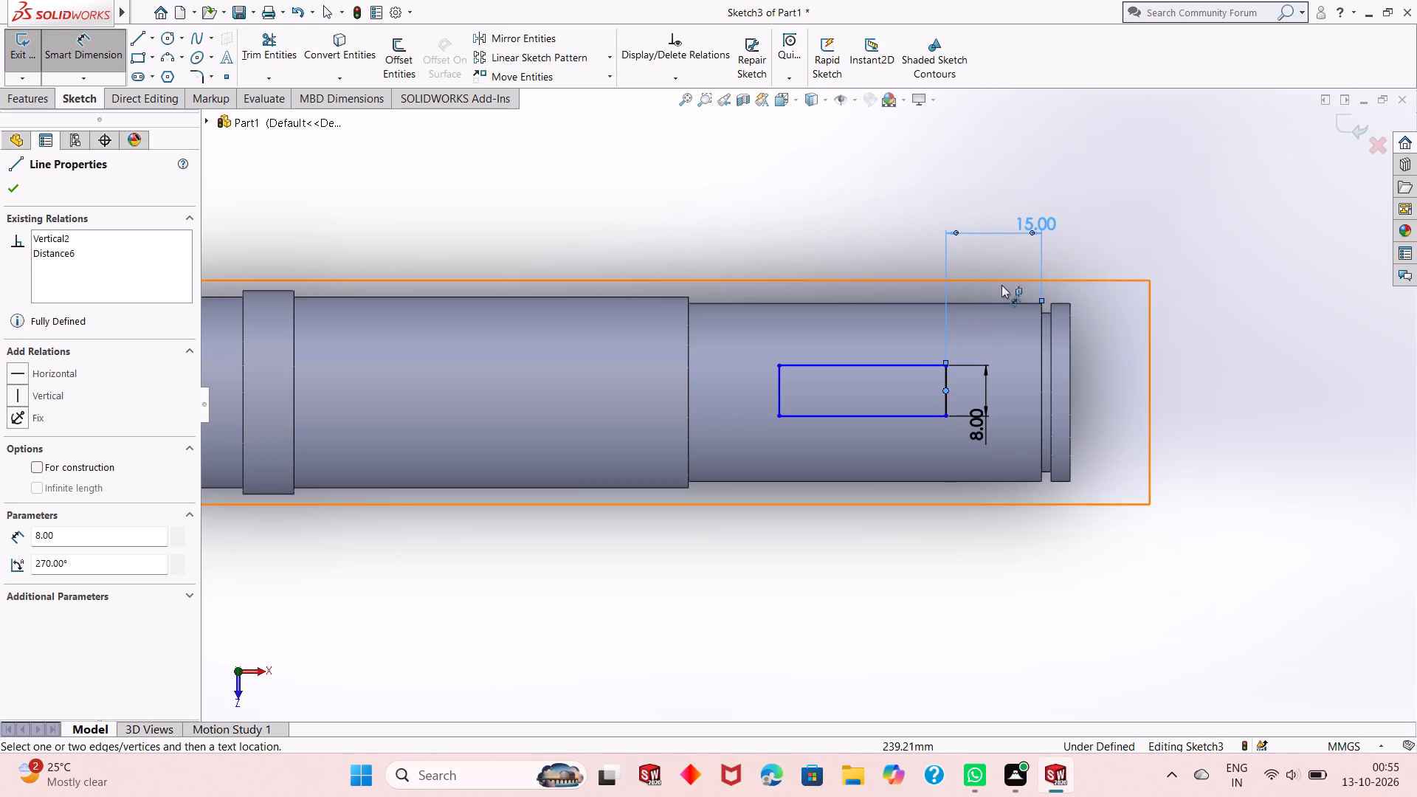
{"action": "left_click", "coordinate": [1000, 302]}
{"action": "left_click", "coordinate": [1194, 270]}
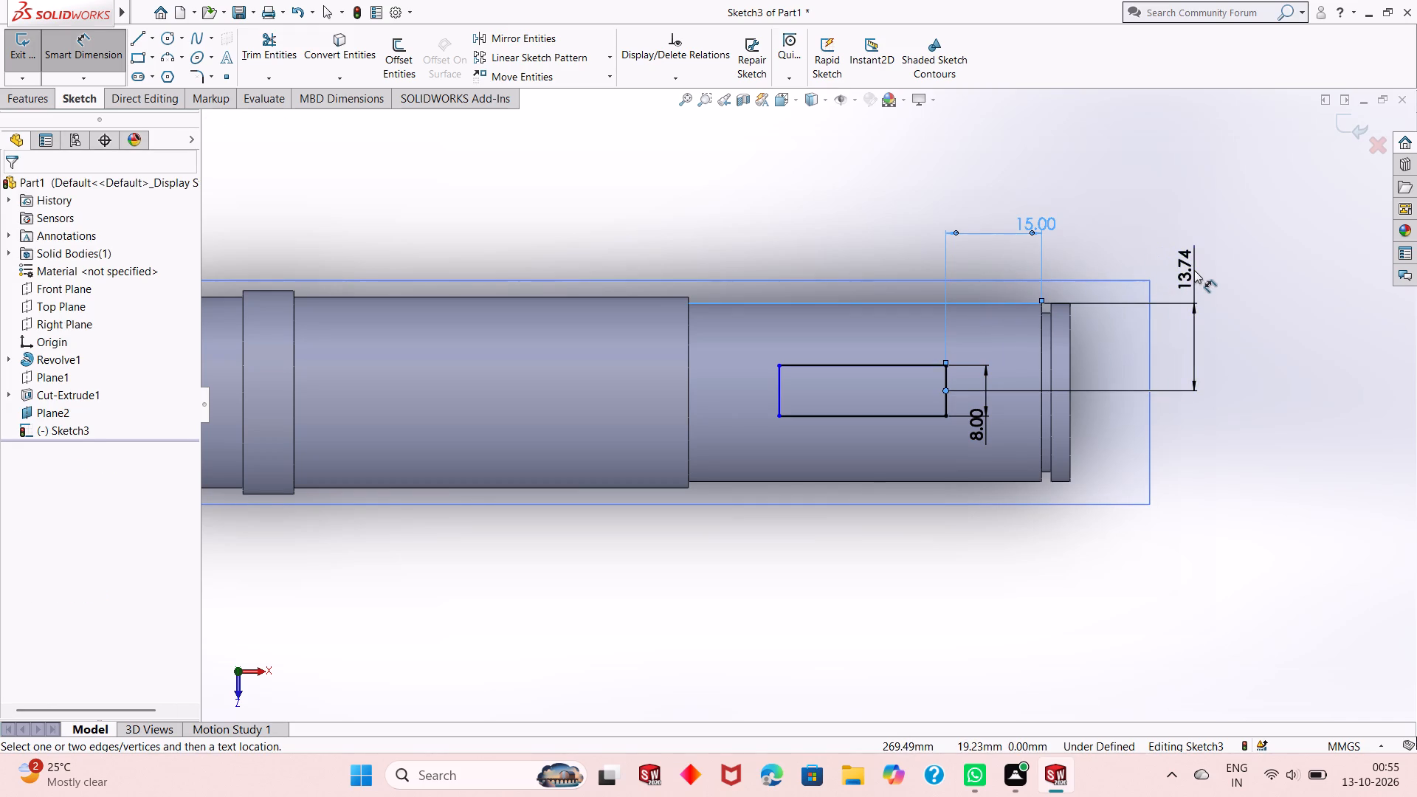
{"action": "type", "text": "14"}
{"action": "key", "text": "Return"}
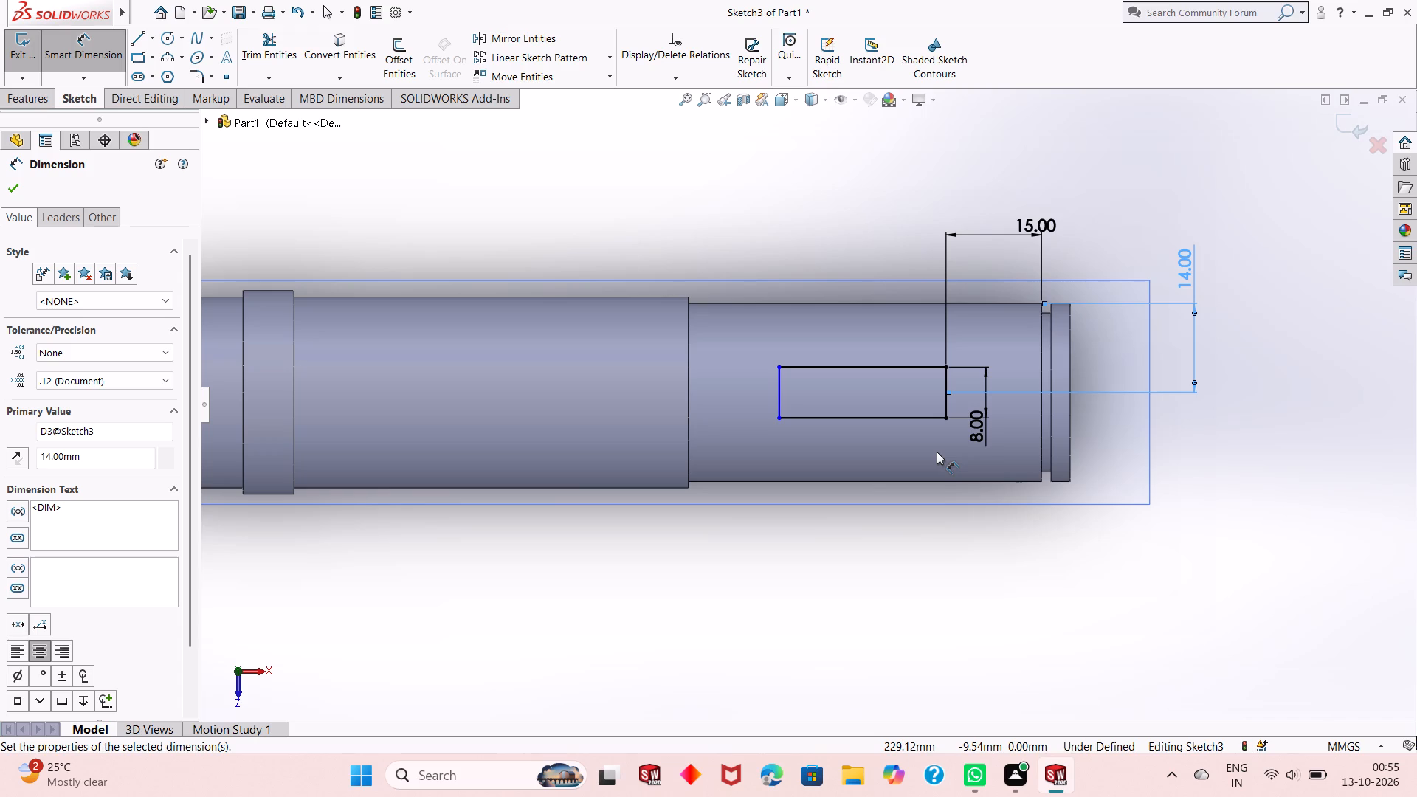
Dimension the rectangle's long side to 30 mm and finish dimensioning.
{"action": "left_click", "coordinate": [866, 418]}
{"action": "left_click", "coordinate": [865, 415]}
{"action": "left_click", "coordinate": [870, 541]}
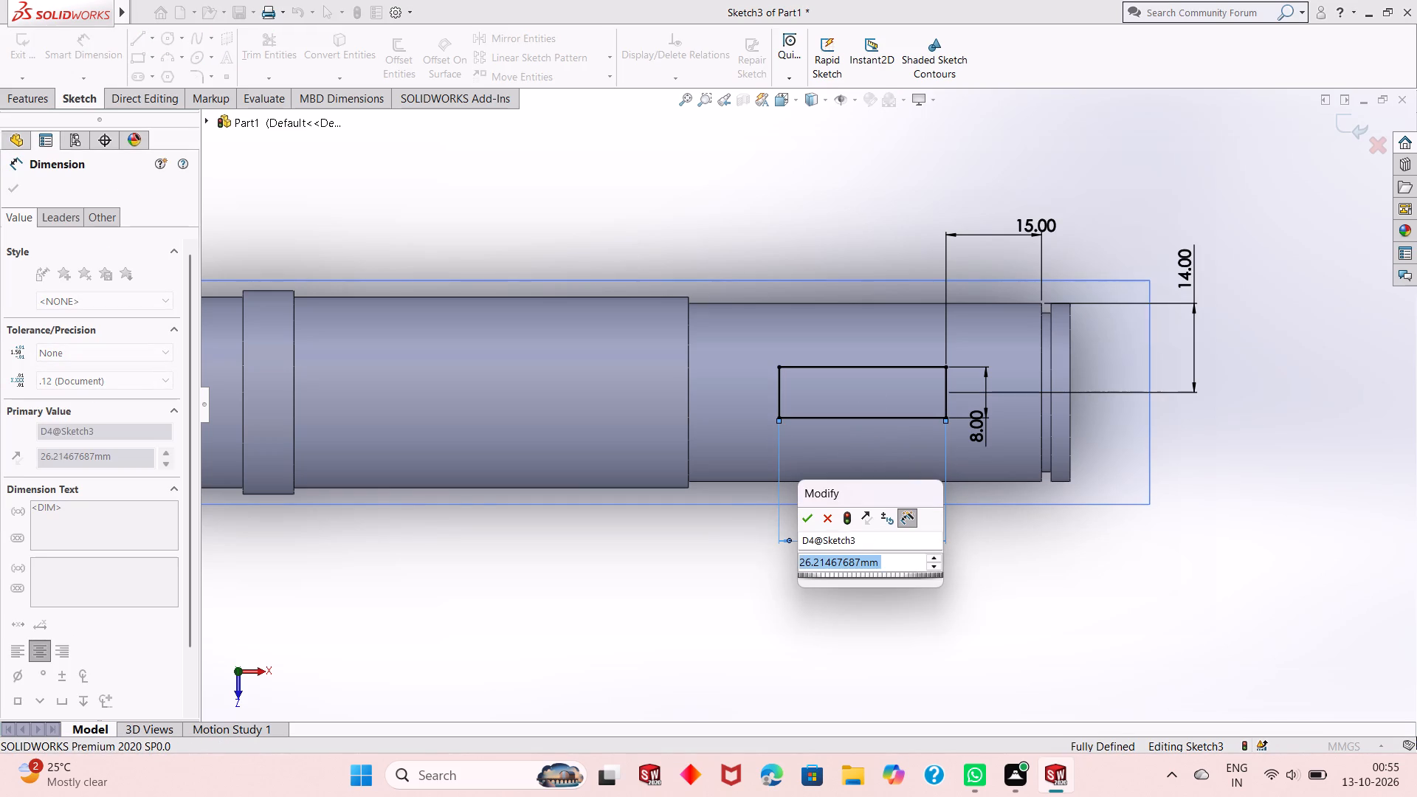
{"action": "type", "text": "30"}
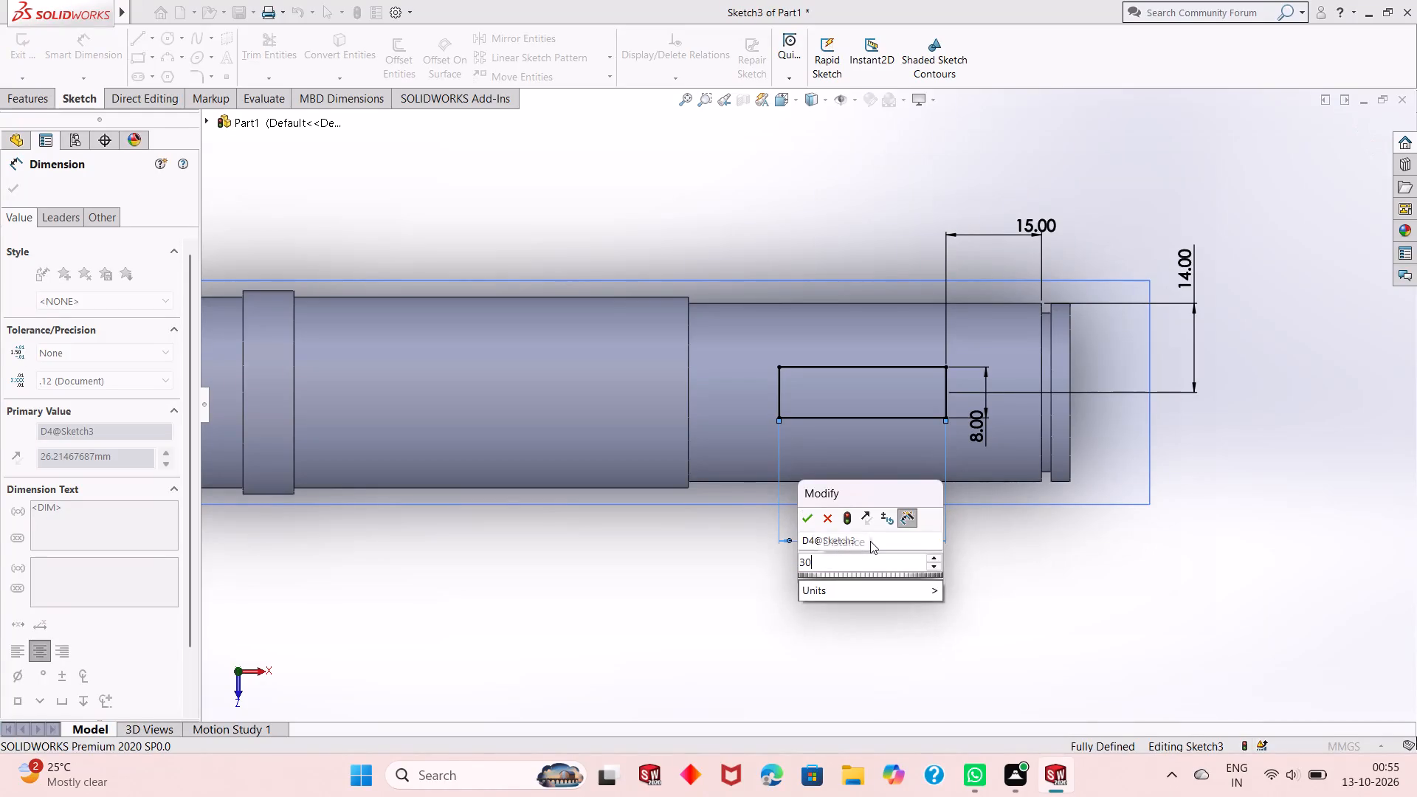
{"action": "key", "text": "Return"}
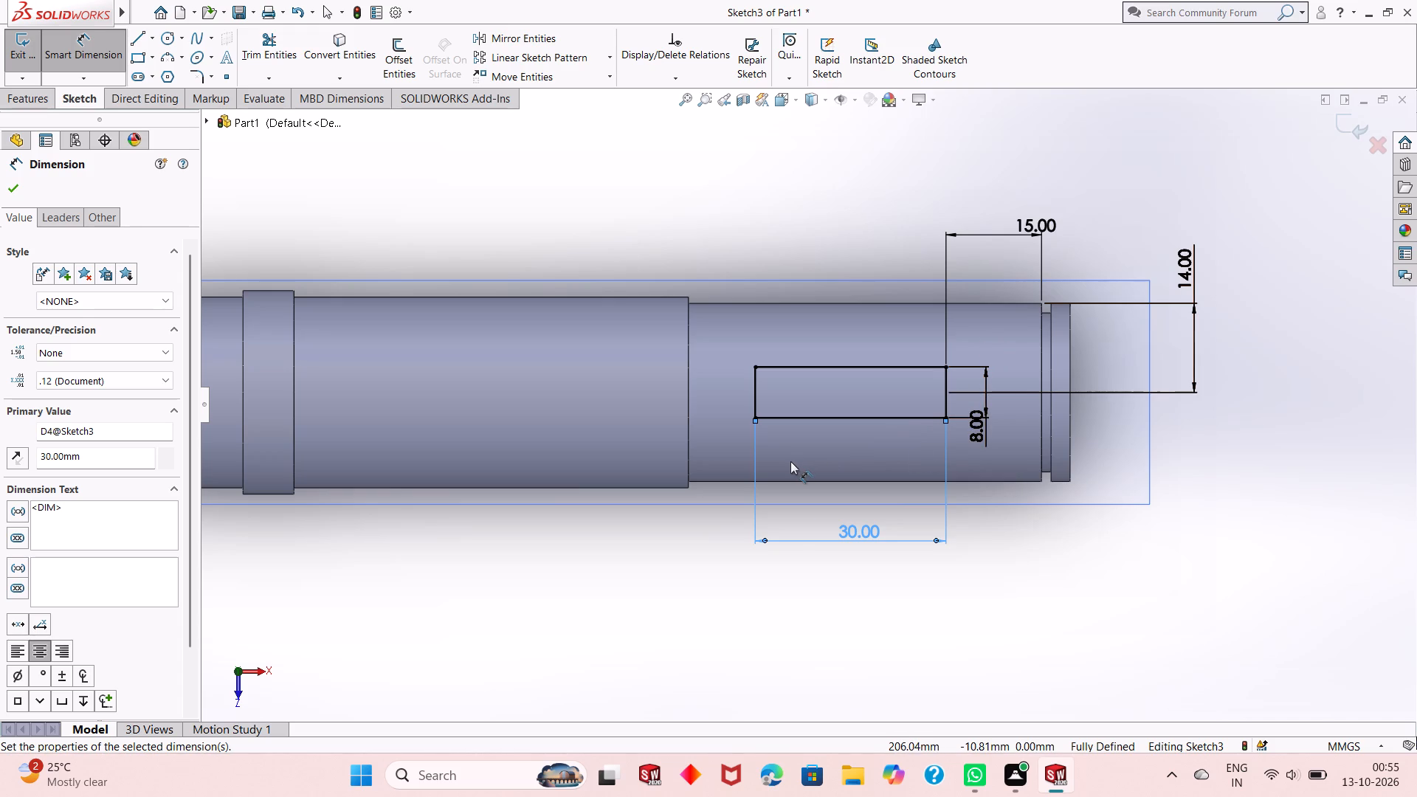
{"action": "right_click", "coordinate": [989, 553]}
{"action": "left_click", "coordinate": [1024, 597]}
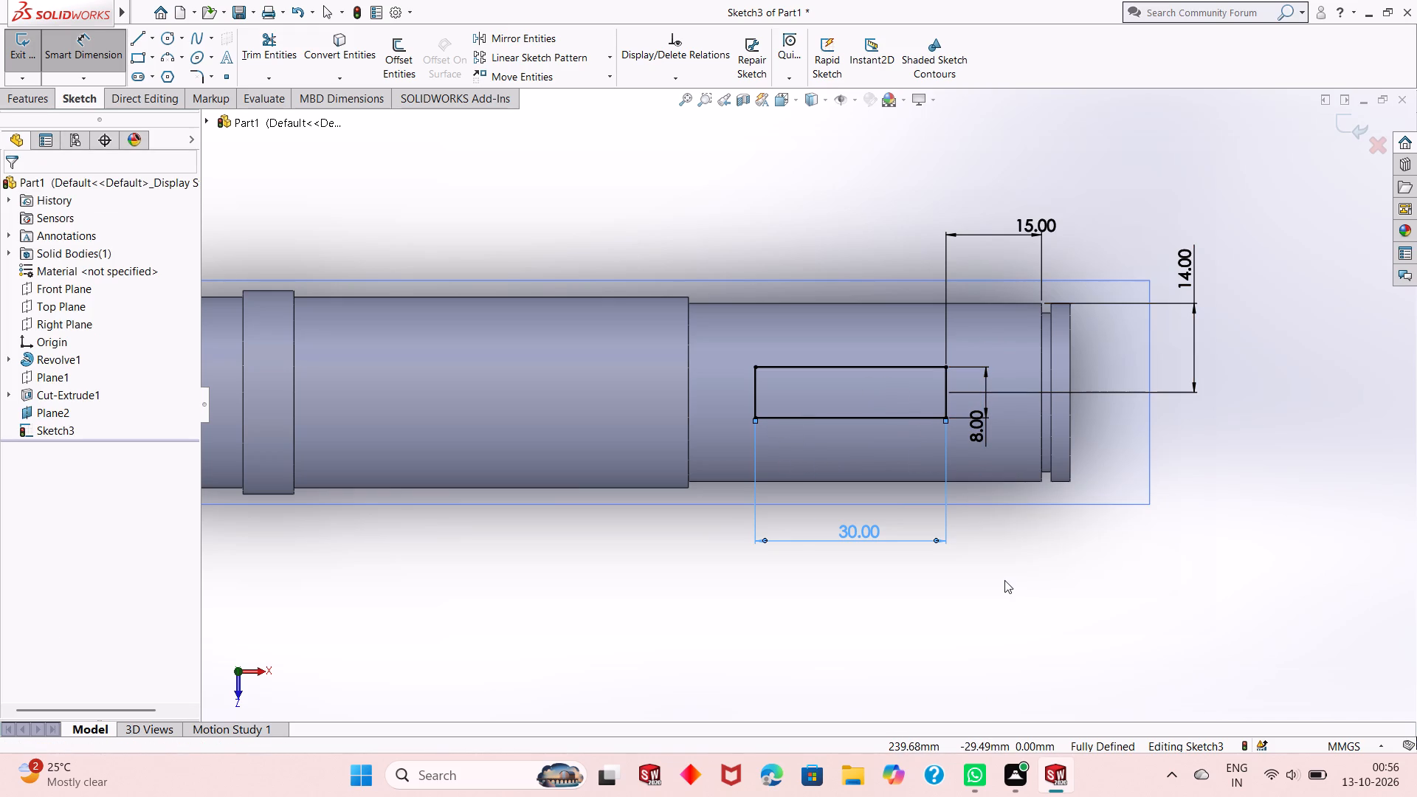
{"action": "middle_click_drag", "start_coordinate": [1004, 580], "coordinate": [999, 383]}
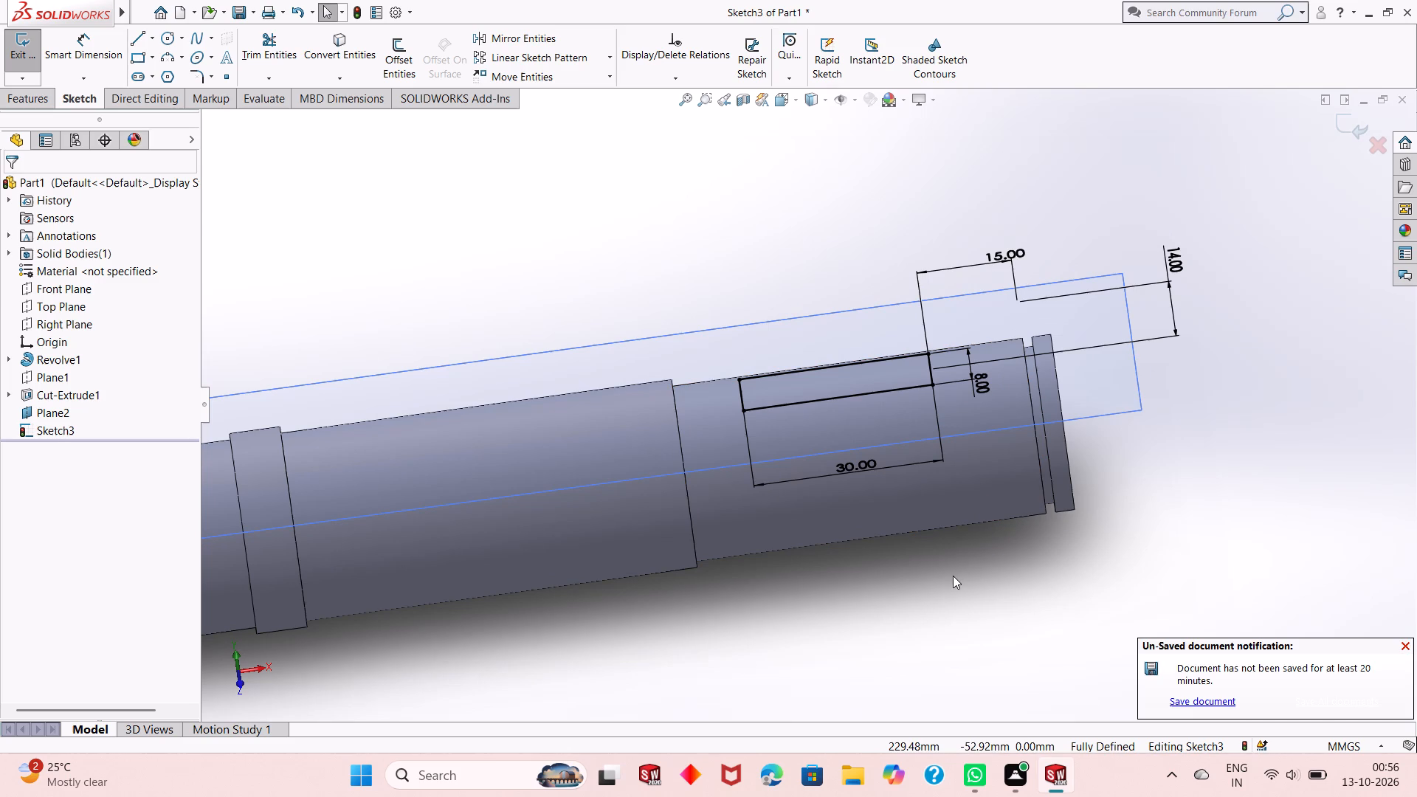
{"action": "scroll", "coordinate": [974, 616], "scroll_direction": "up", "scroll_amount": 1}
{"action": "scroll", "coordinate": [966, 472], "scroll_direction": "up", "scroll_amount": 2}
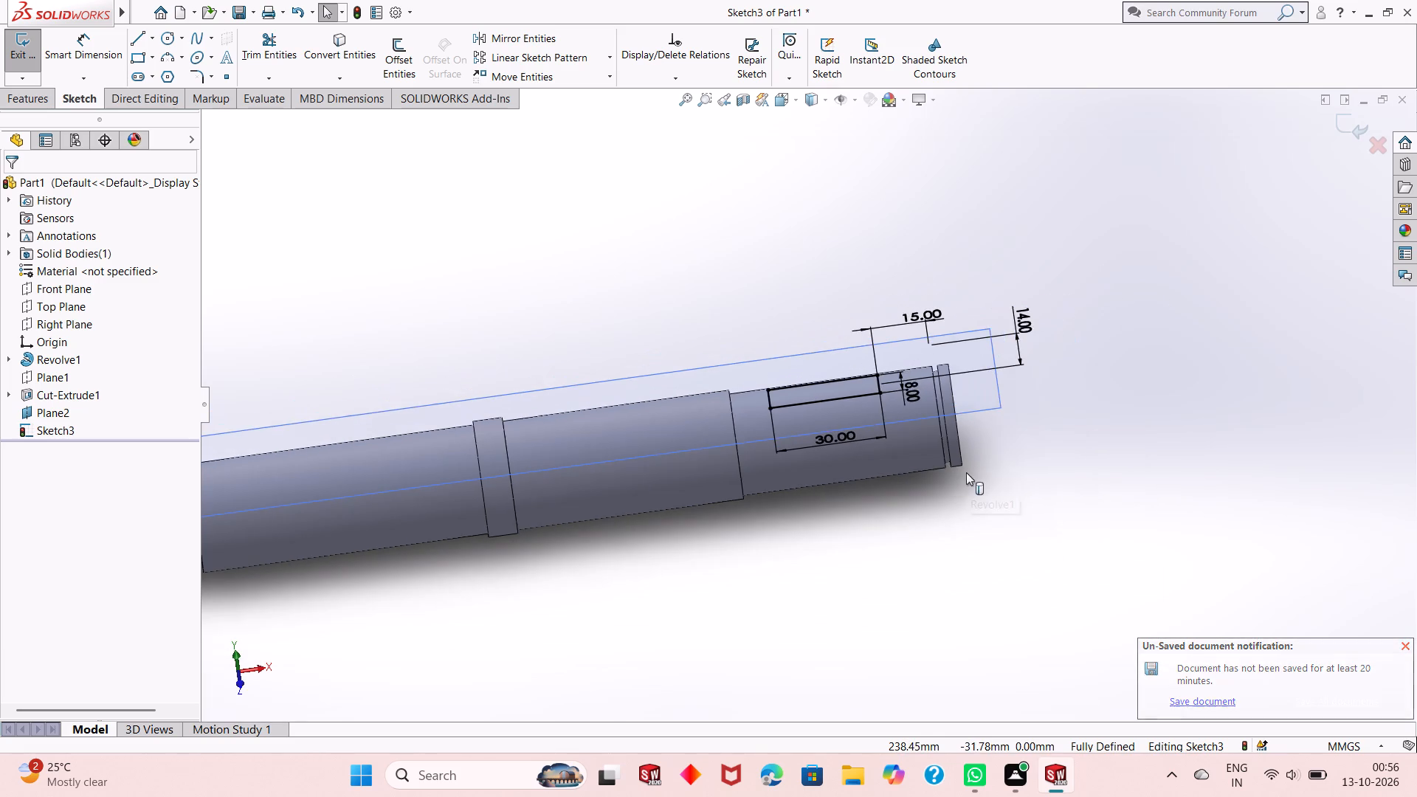
Set the length of the keyway rectangle on the grooved end step to 32 mm.
{"action": "middle_click_drag", "start_coordinate": [967, 475], "coordinate": [964, 419]}
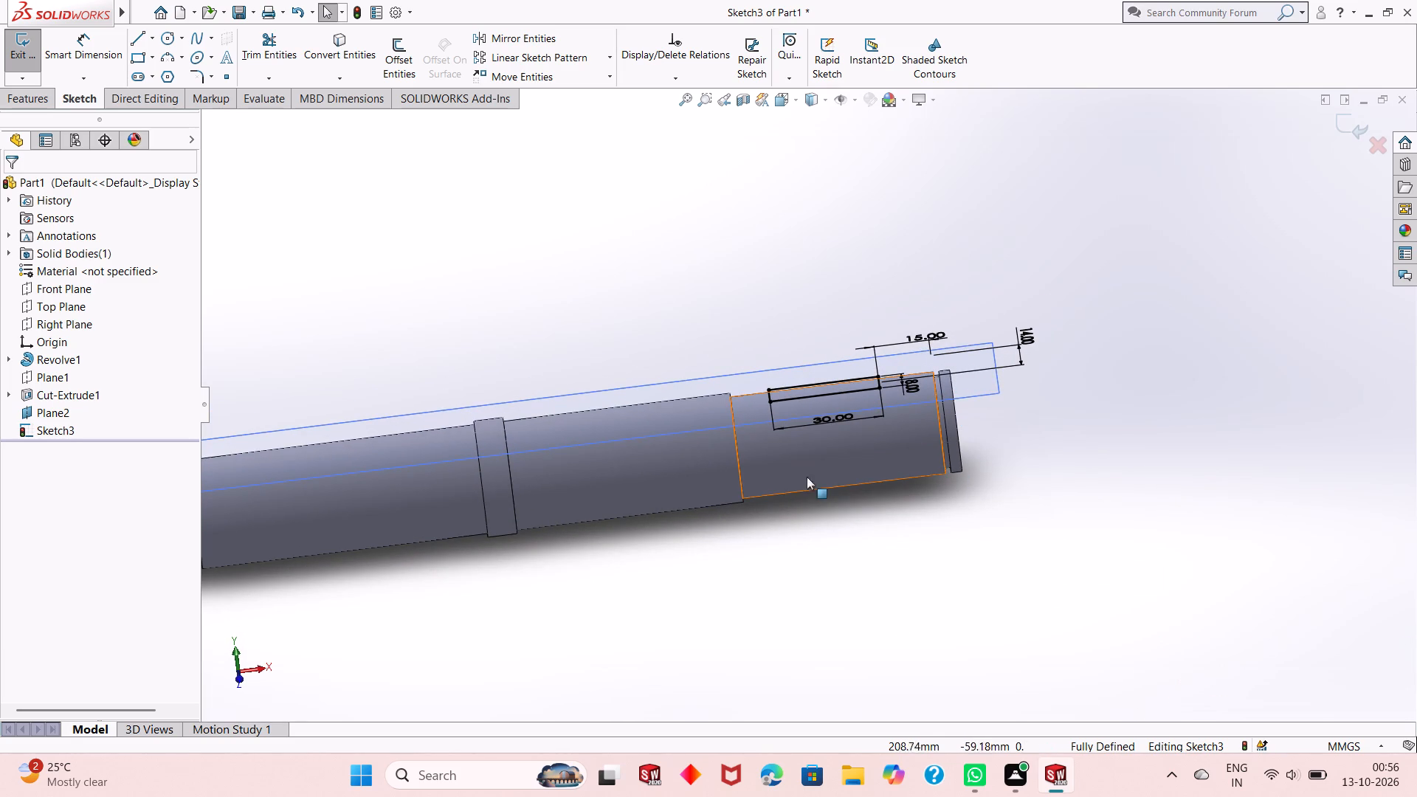
{"action": "double_click", "coordinate": [826, 420]}
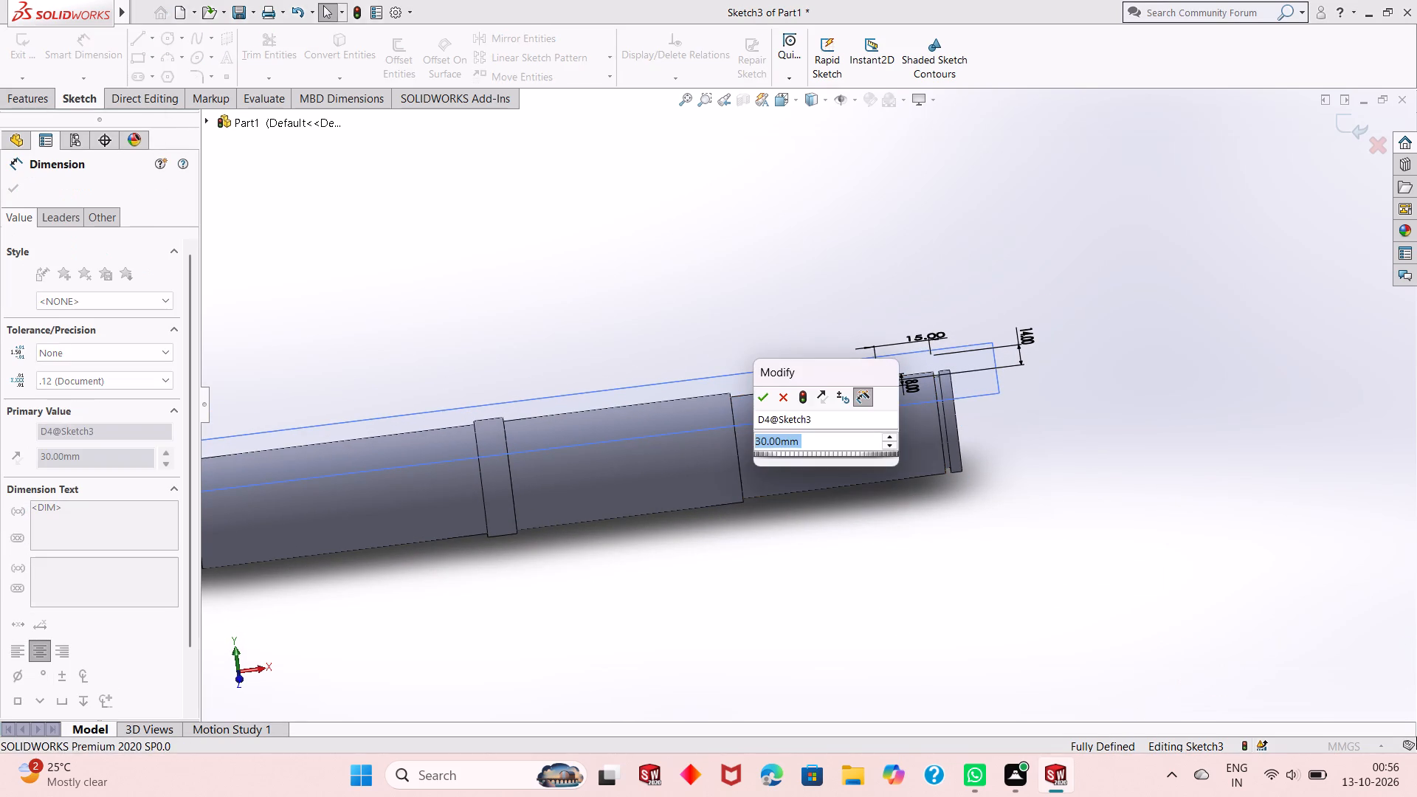
{"action": "type", "text": "32"}
{"action": "key", "text": "Return"}
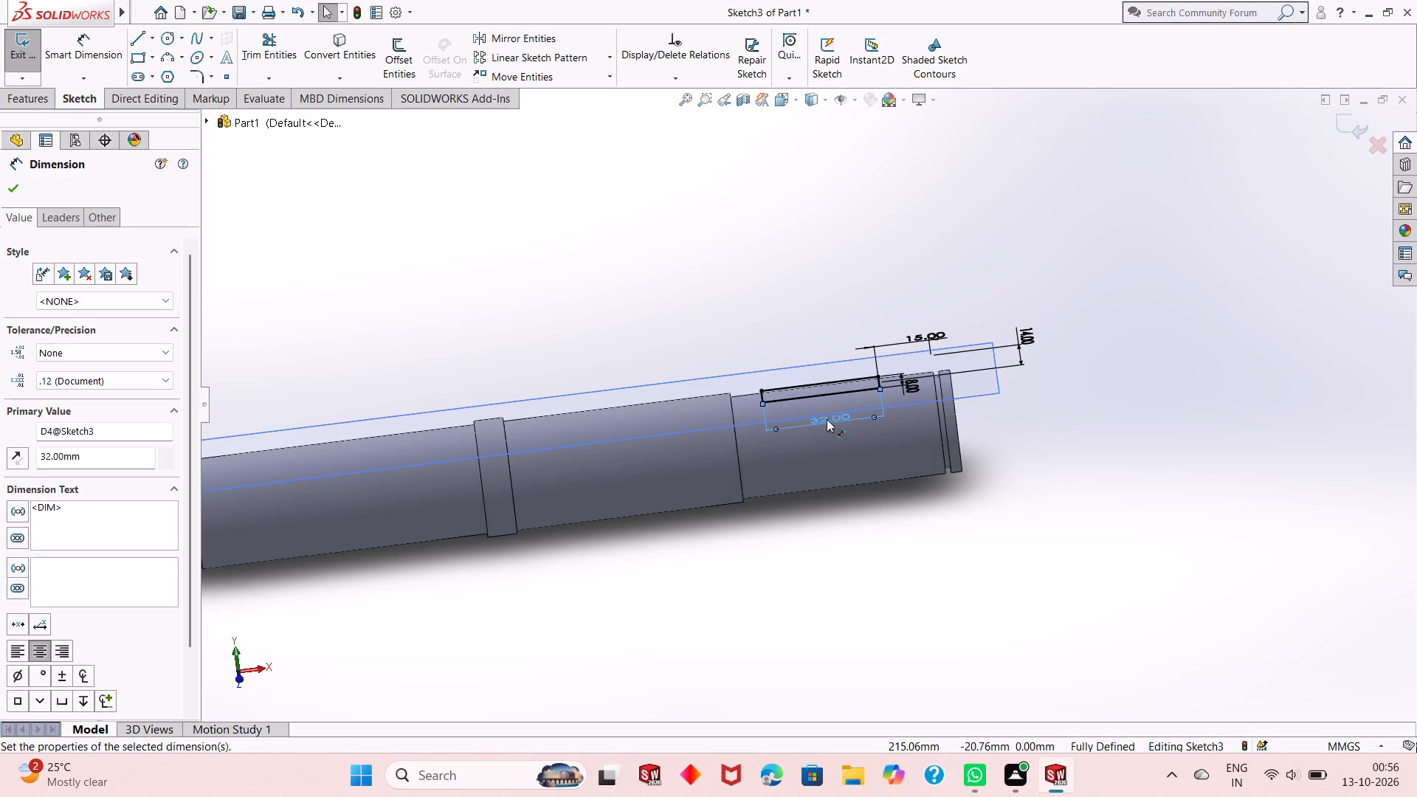
{"action": "middle_click_drag", "start_coordinate": [827, 419], "coordinate": [835, 543]}
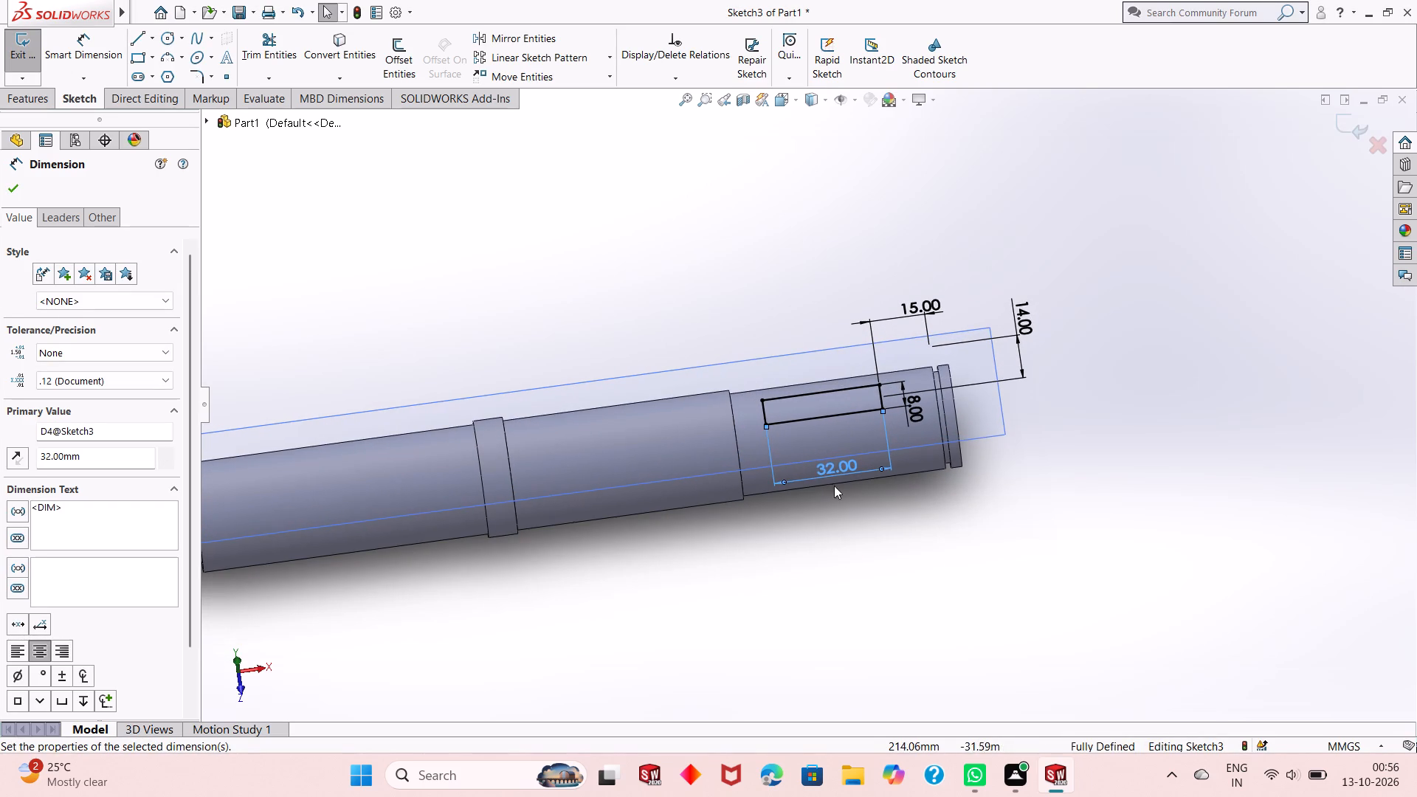
{"action": "left_click", "coordinate": [13, 184]}
Cut the keyway rectangle into the grooved end step with a blind extruded cut 4 mm deep.
{"action": "left_click", "coordinate": [33, 103]}
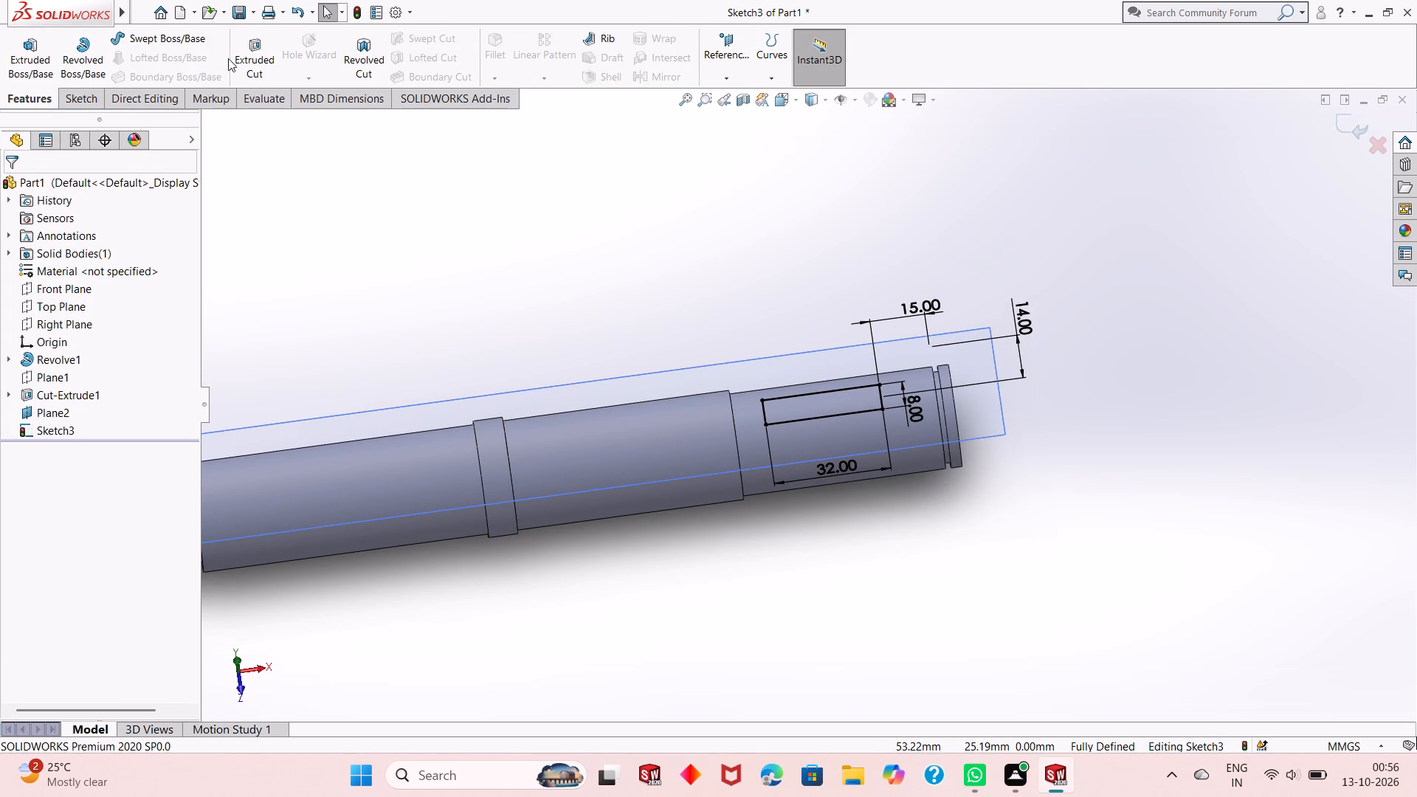
{"action": "left_click", "coordinate": [243, 61]}
{"action": "middle_click_drag", "start_coordinate": [599, 336], "coordinate": [599, 267]}
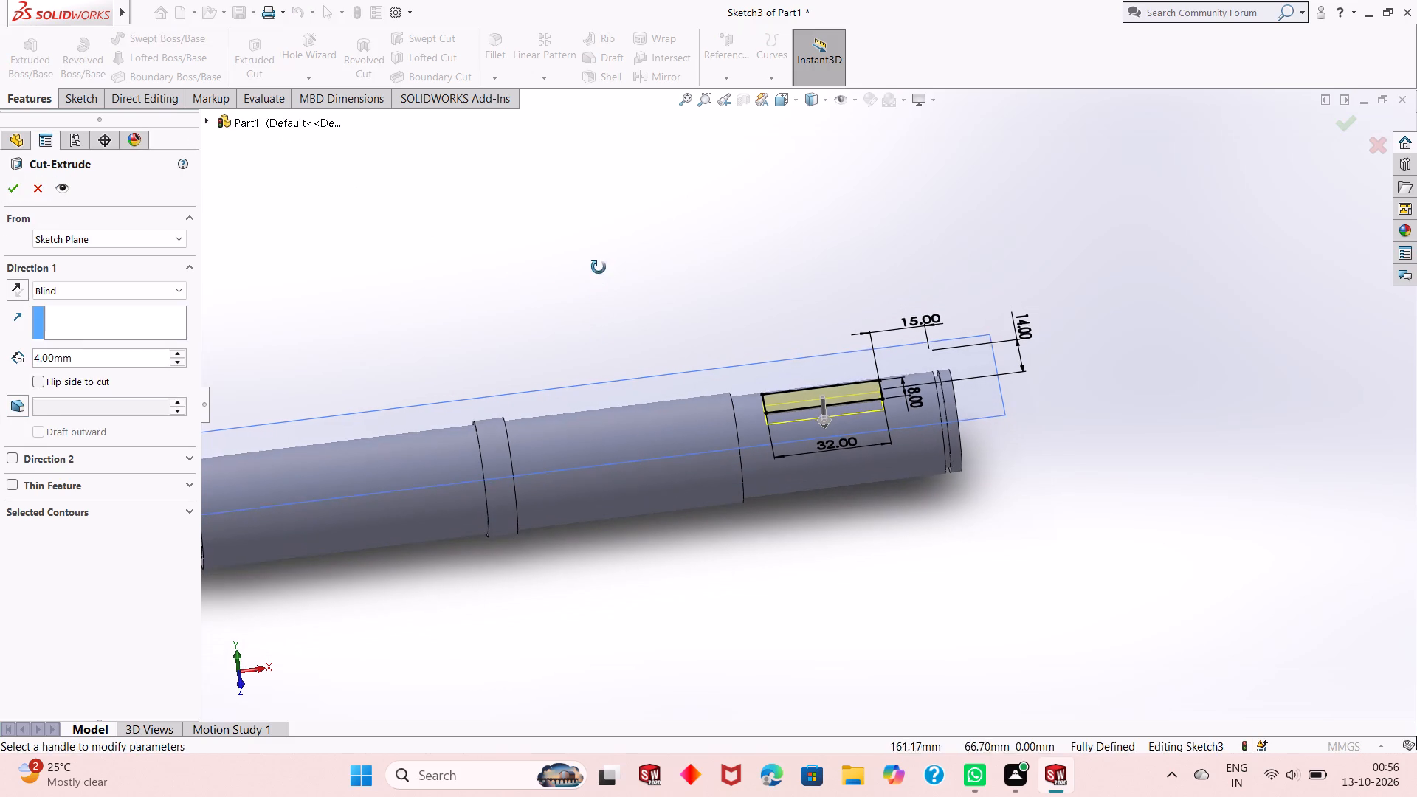
{"action": "middle_click_drag", "start_coordinate": [599, 267], "coordinate": [599, 265]}
{"action": "left_click", "coordinate": [16, 190]}
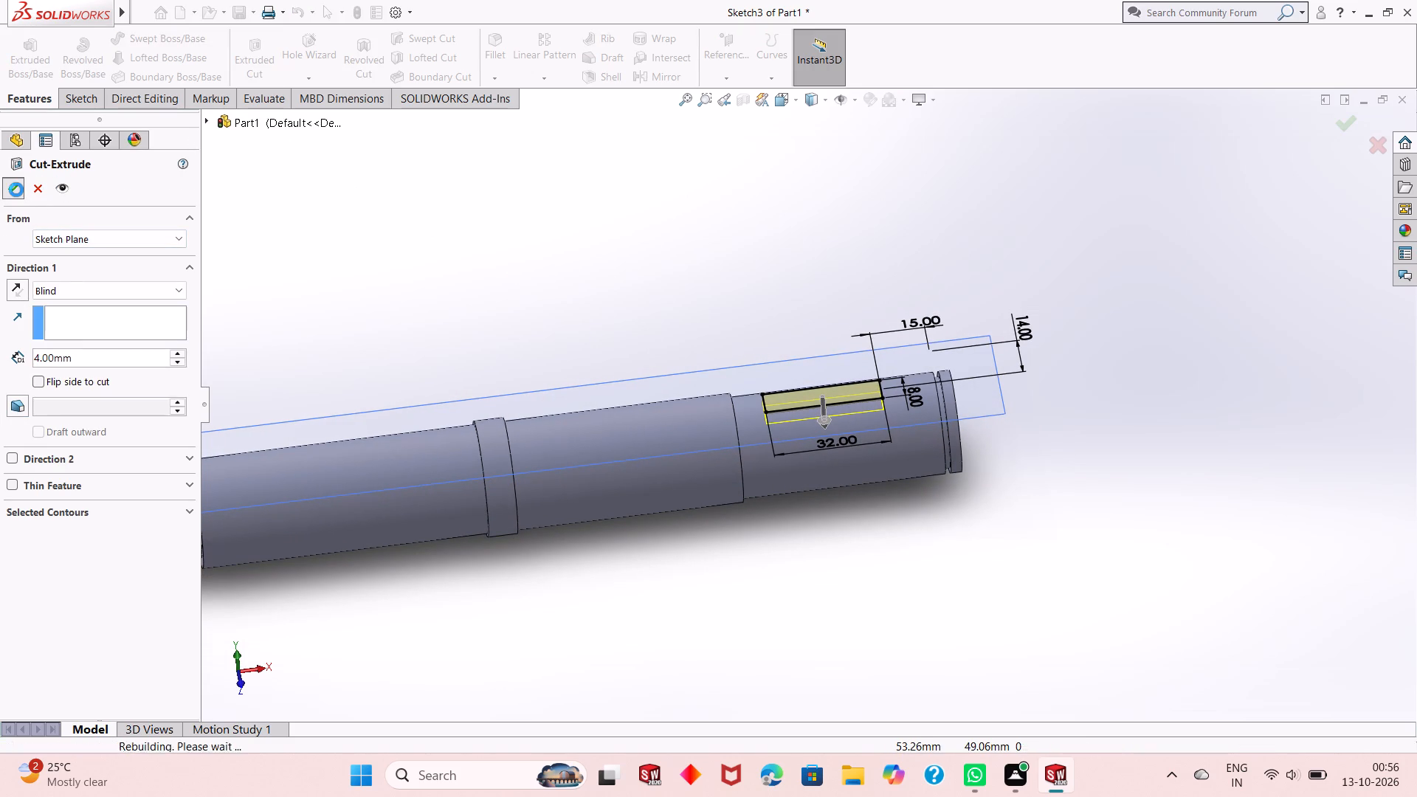
{"action": "left_click", "coordinate": [677, 504]}
{"action": "left_click", "coordinate": [855, 560]}
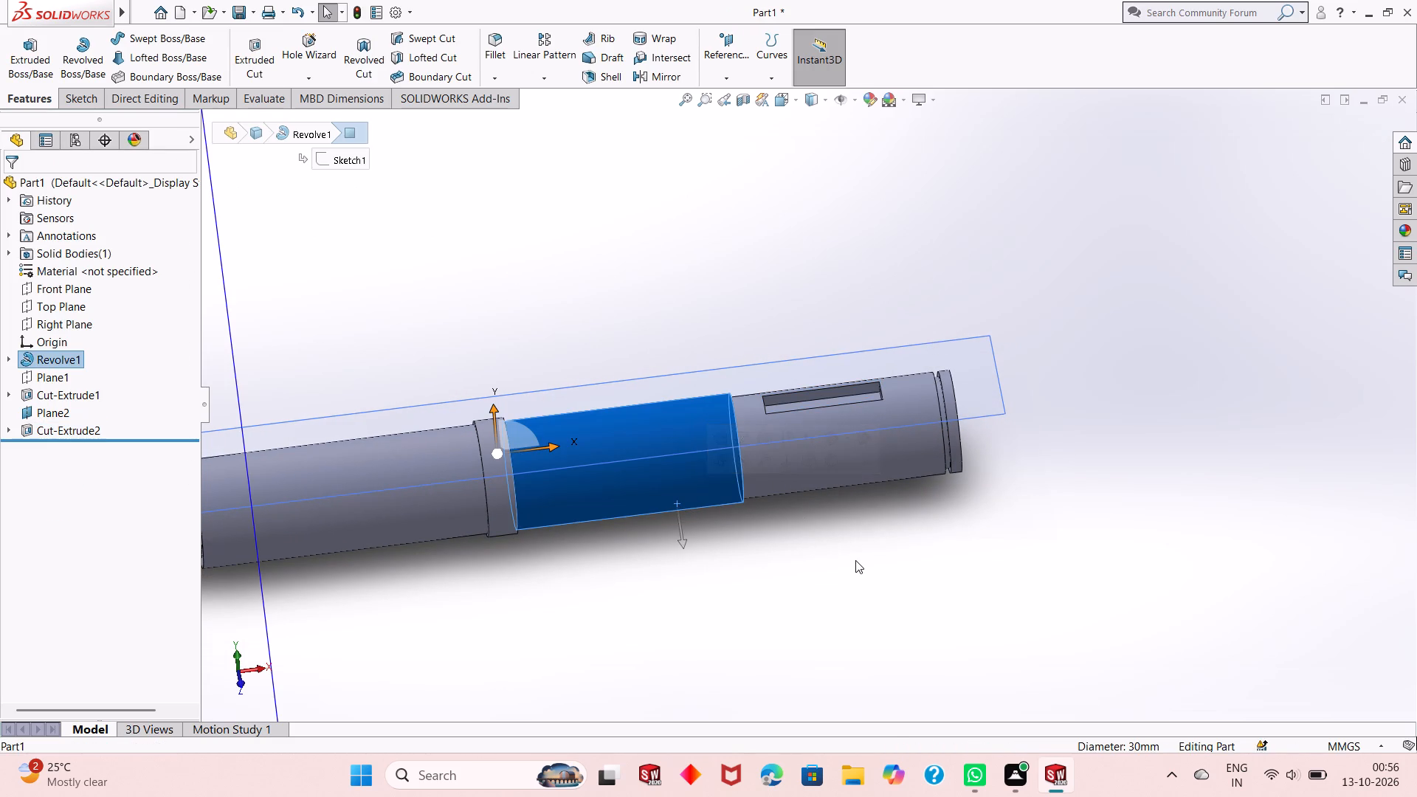
Hide the reference plane used for the keyway on the grooved end step.
{"action": "middle_click_drag", "start_coordinate": [906, 519], "coordinate": [909, 502]}
{"action": "right_click", "coordinate": [965, 354]}
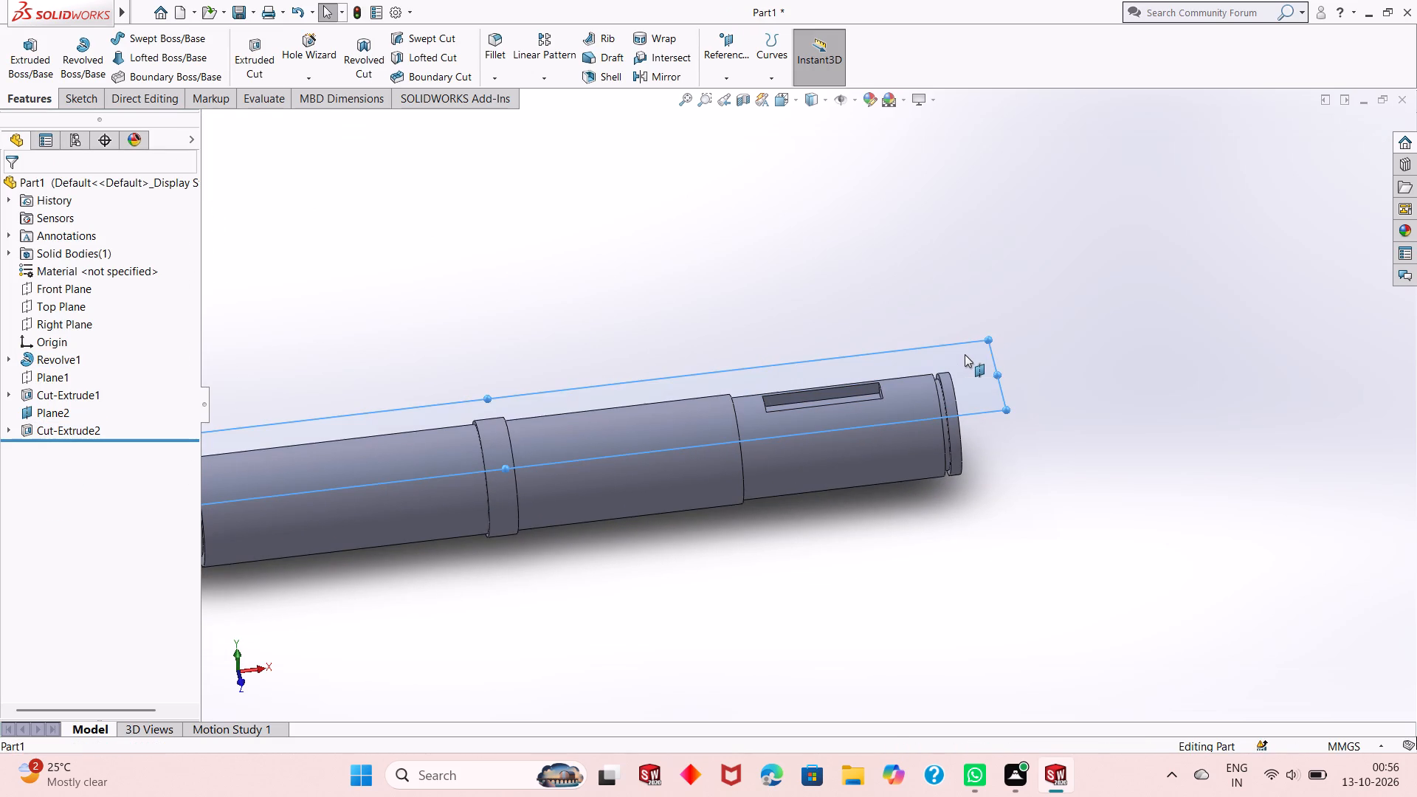
{"action": "left_click", "coordinate": [1021, 334]}
Examine the finished shaft from several sides, including both keyways, the collar and the end groove.
{"action": "scroll", "coordinate": [796, 487], "scroll_direction": "up", "scroll_amount": 2}
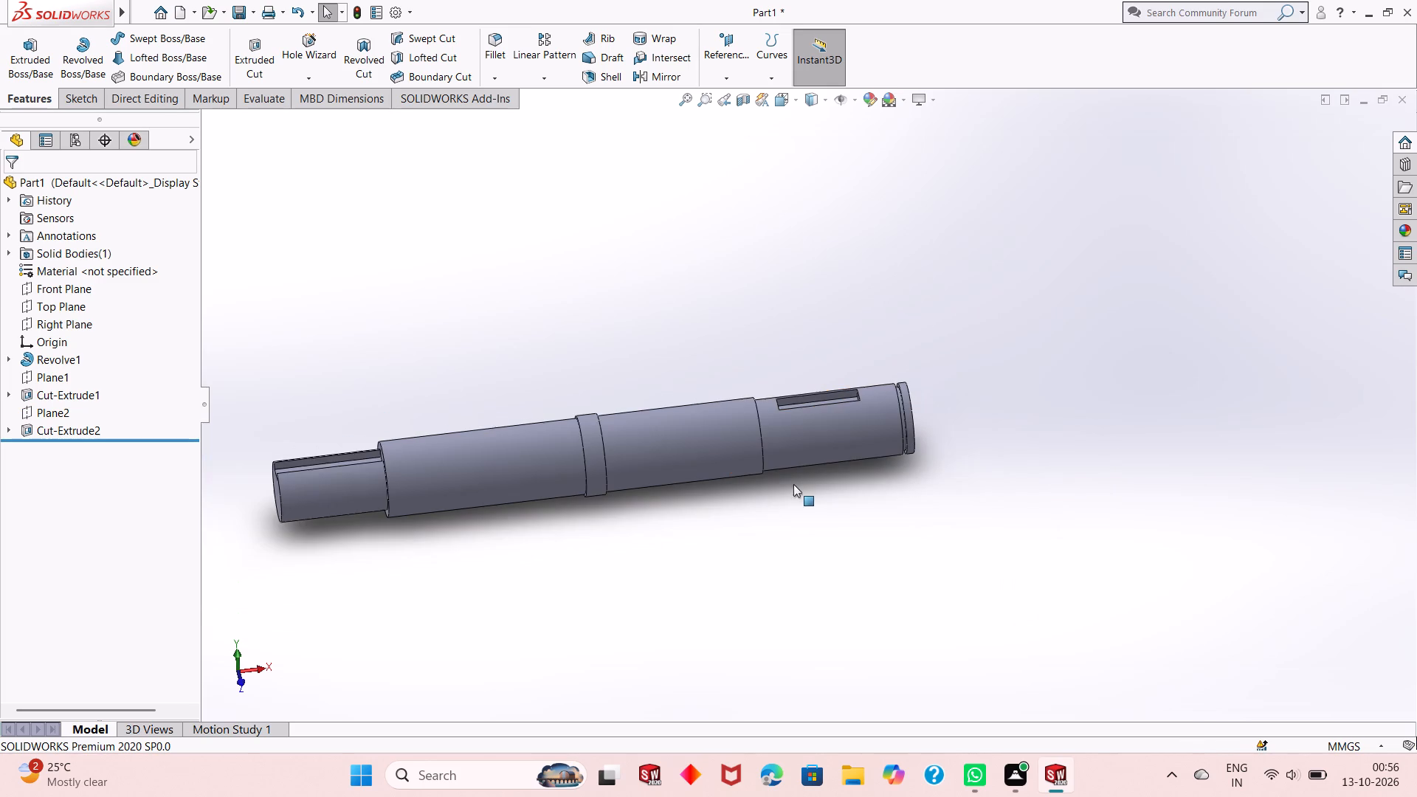
{"action": "middle_click_drag", "start_coordinate": [905, 503], "coordinate": [768, 456]}
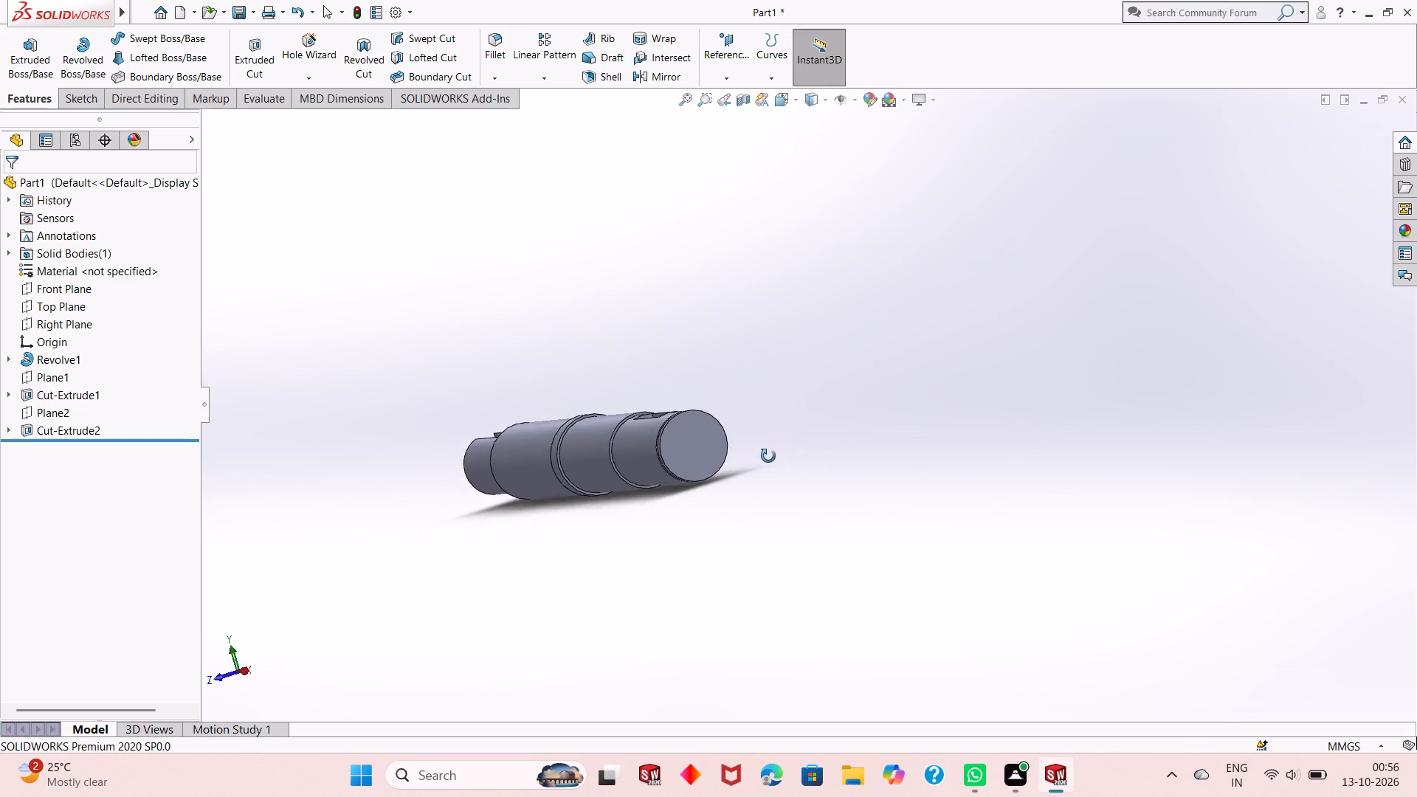
{"action": "middle_click_drag", "start_coordinate": [768, 456], "coordinate": [678, 576]}
{"action": "scroll", "coordinate": [682, 382], "scroll_direction": "down", "scroll_amount": 3}
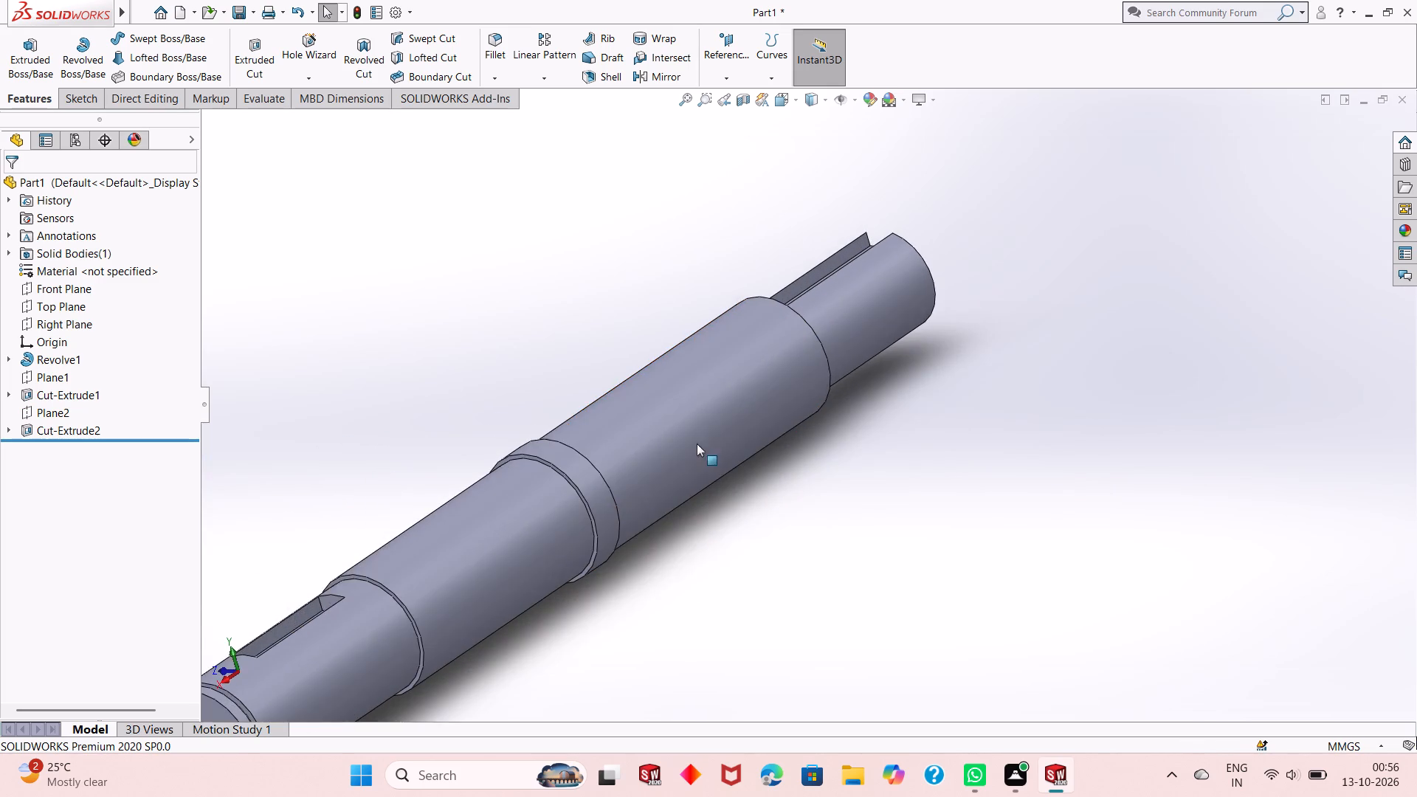
{"action": "middle_click", "coordinate": [734, 477]}
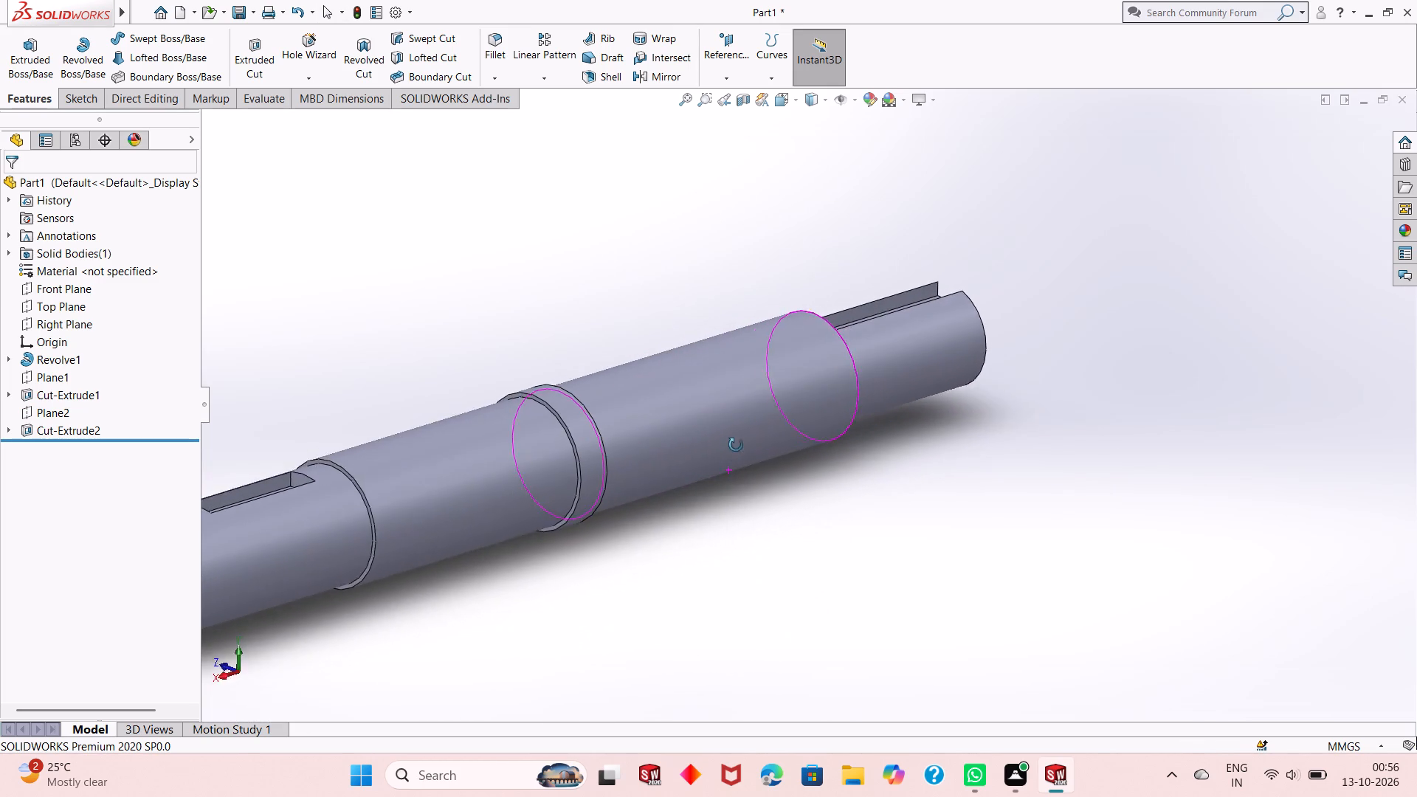
{"action": "scroll", "coordinate": [658, 508], "scroll_direction": "up", "scroll_amount": 2}
{"action": "middle_click_drag", "start_coordinate": [636, 496], "coordinate": [677, 536]}
{"action": "scroll", "coordinate": [526, 608], "scroll_direction": "up", "scroll_amount": 1}
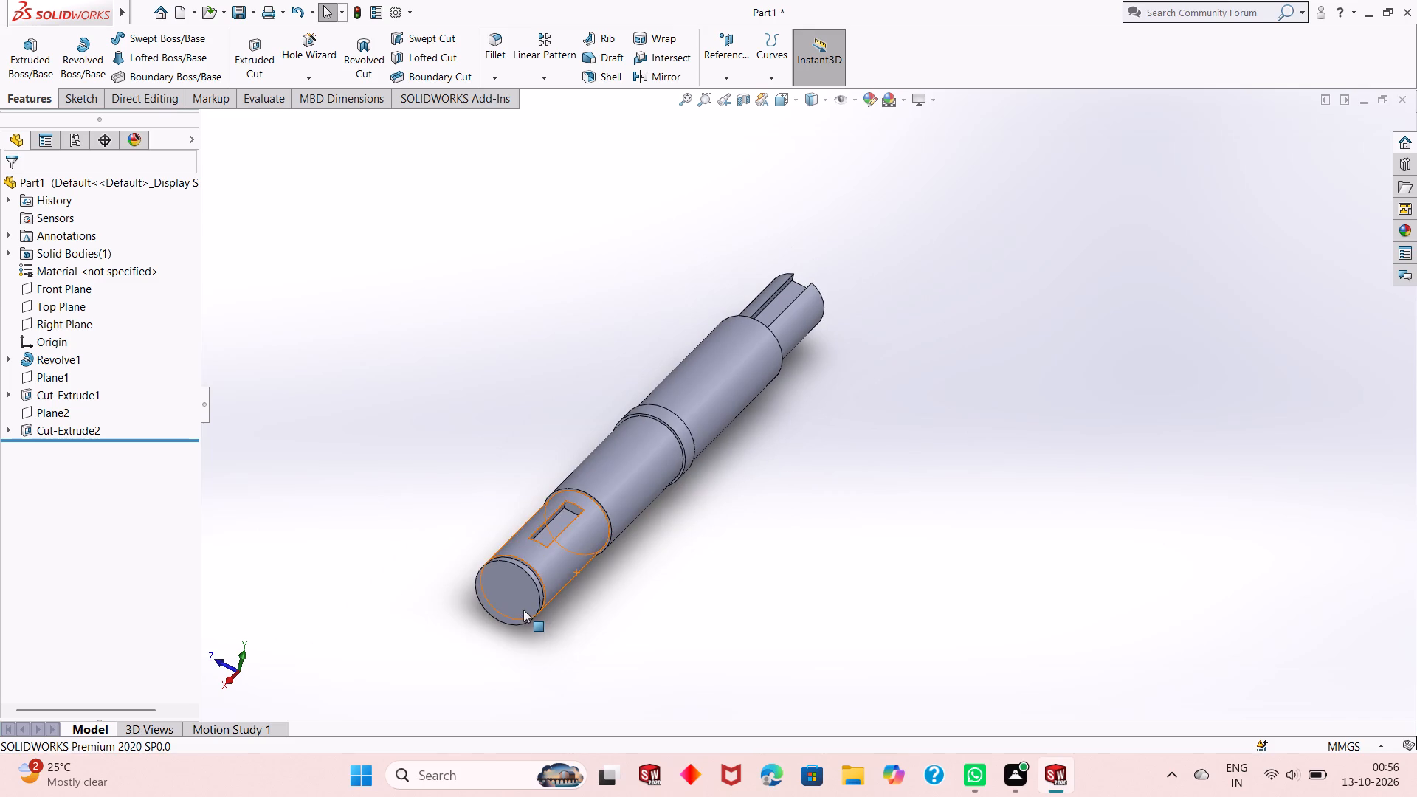
{"action": "scroll", "coordinate": [519, 609], "scroll_direction": "down", "scroll_amount": 1}
{"action": "scroll", "coordinate": [620, 471], "scroll_direction": "down", "scroll_amount": 2}
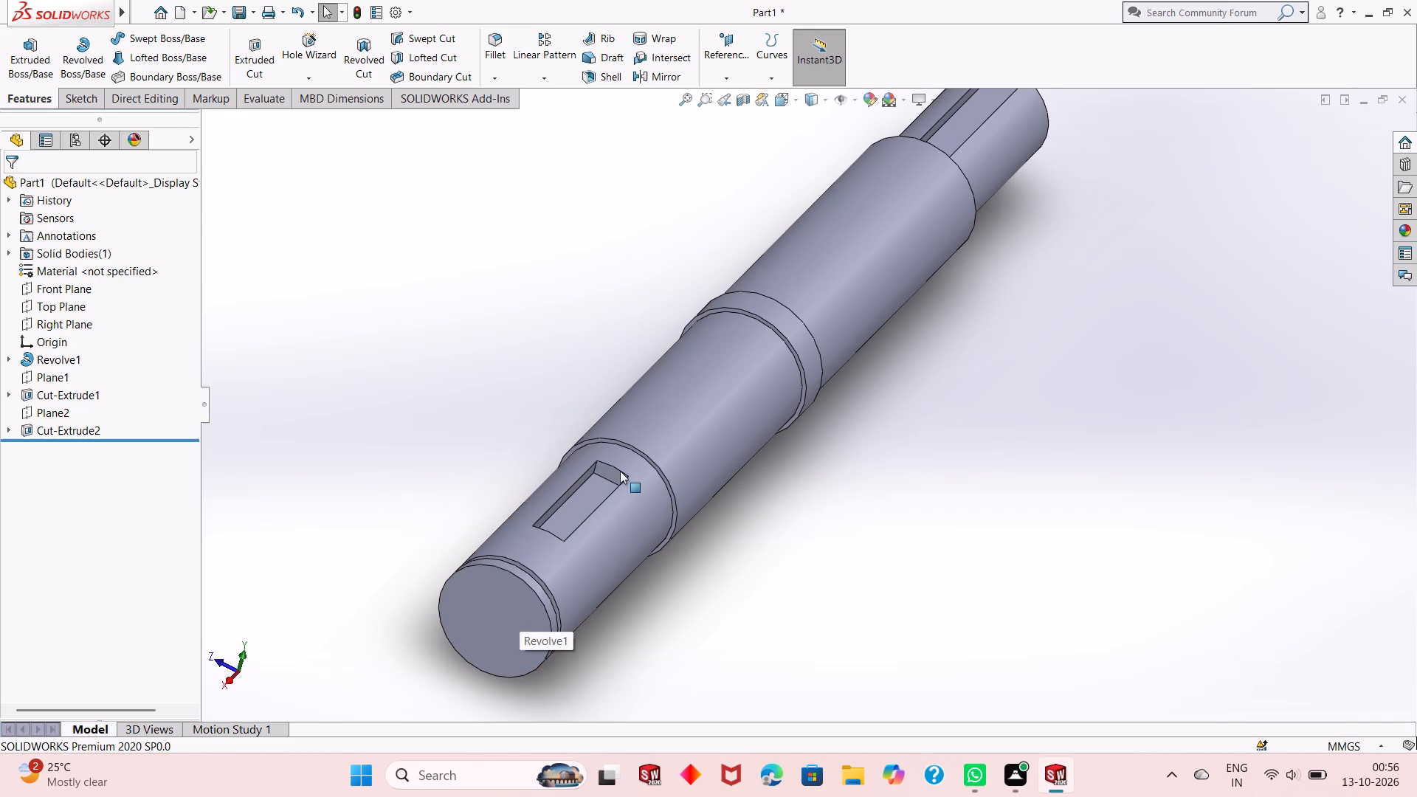
{"action": "middle_click_drag", "start_coordinate": [742, 549], "coordinate": [744, 539]}
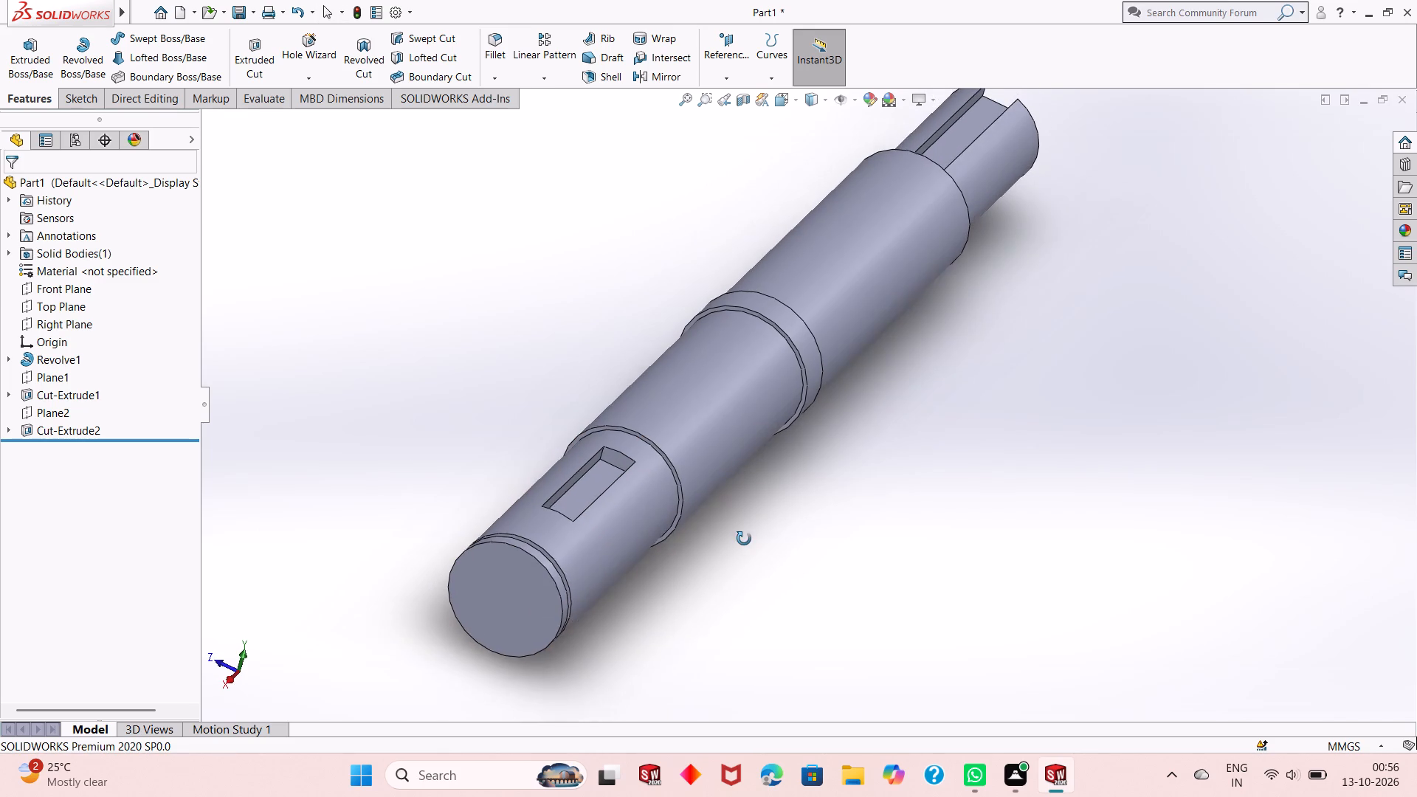
{"action": "middle_click_drag", "start_coordinate": [744, 539], "coordinate": [720, 521]}
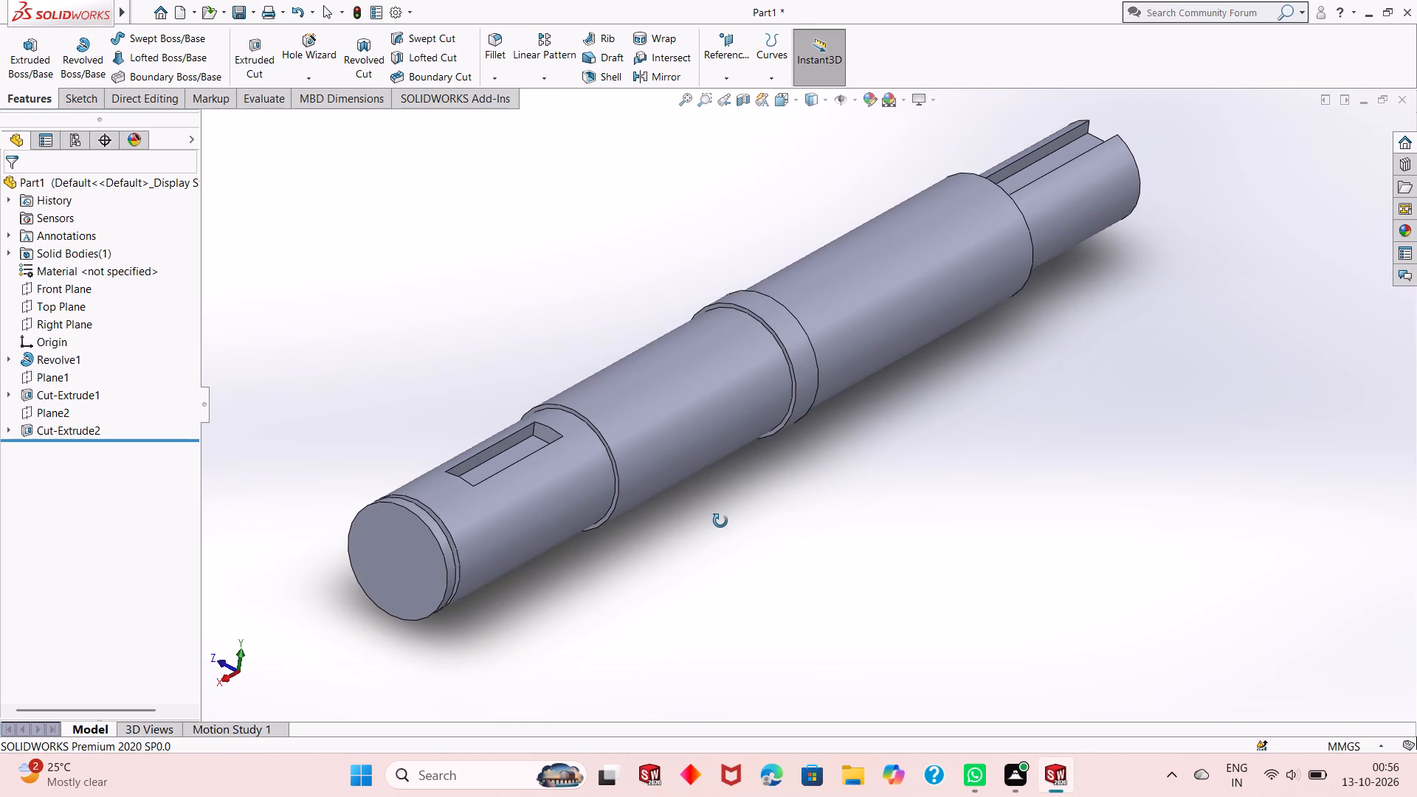
{"action": "middle_click_drag", "start_coordinate": [720, 521], "coordinate": [706, 521]}
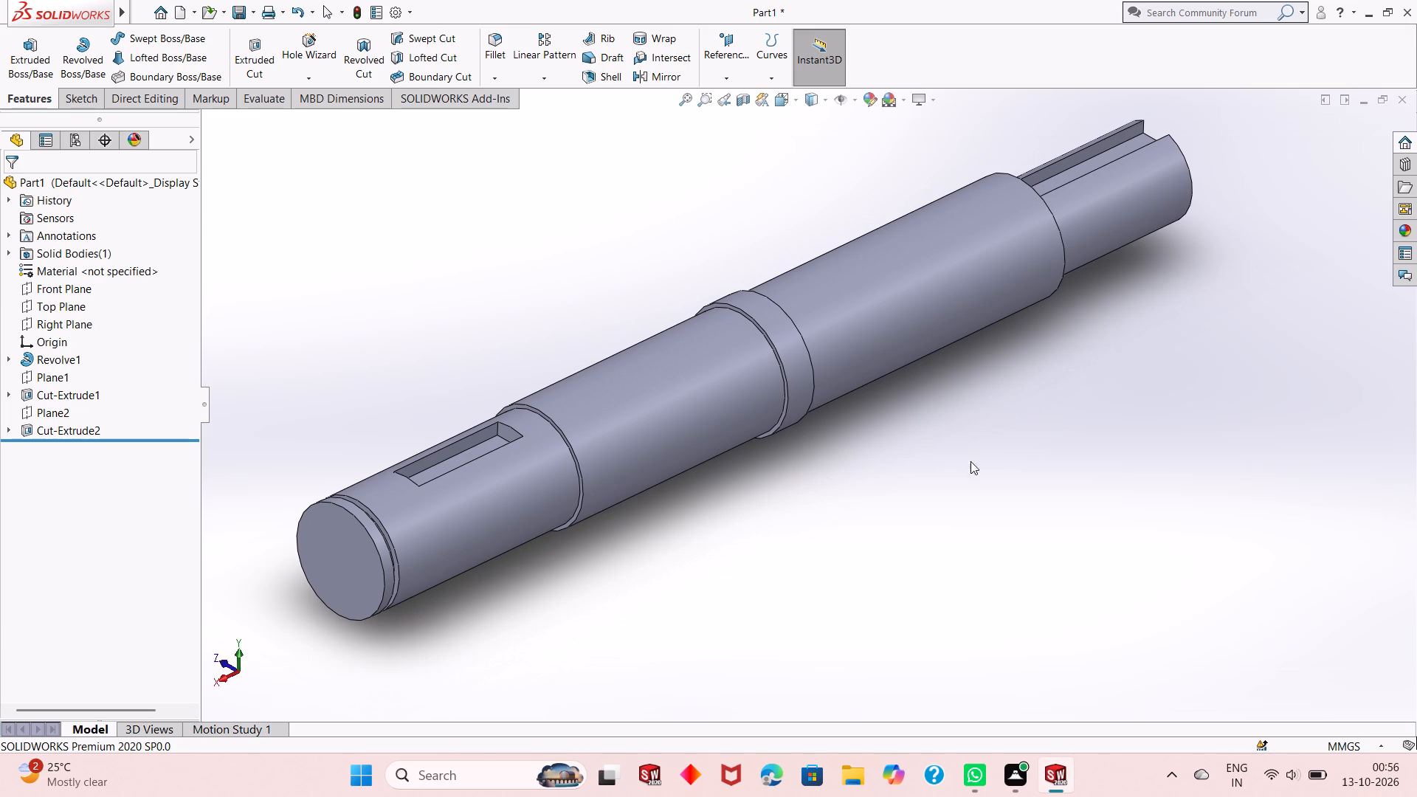
{"action": "middle_click_drag", "start_coordinate": [973, 477], "coordinate": [931, 497]}
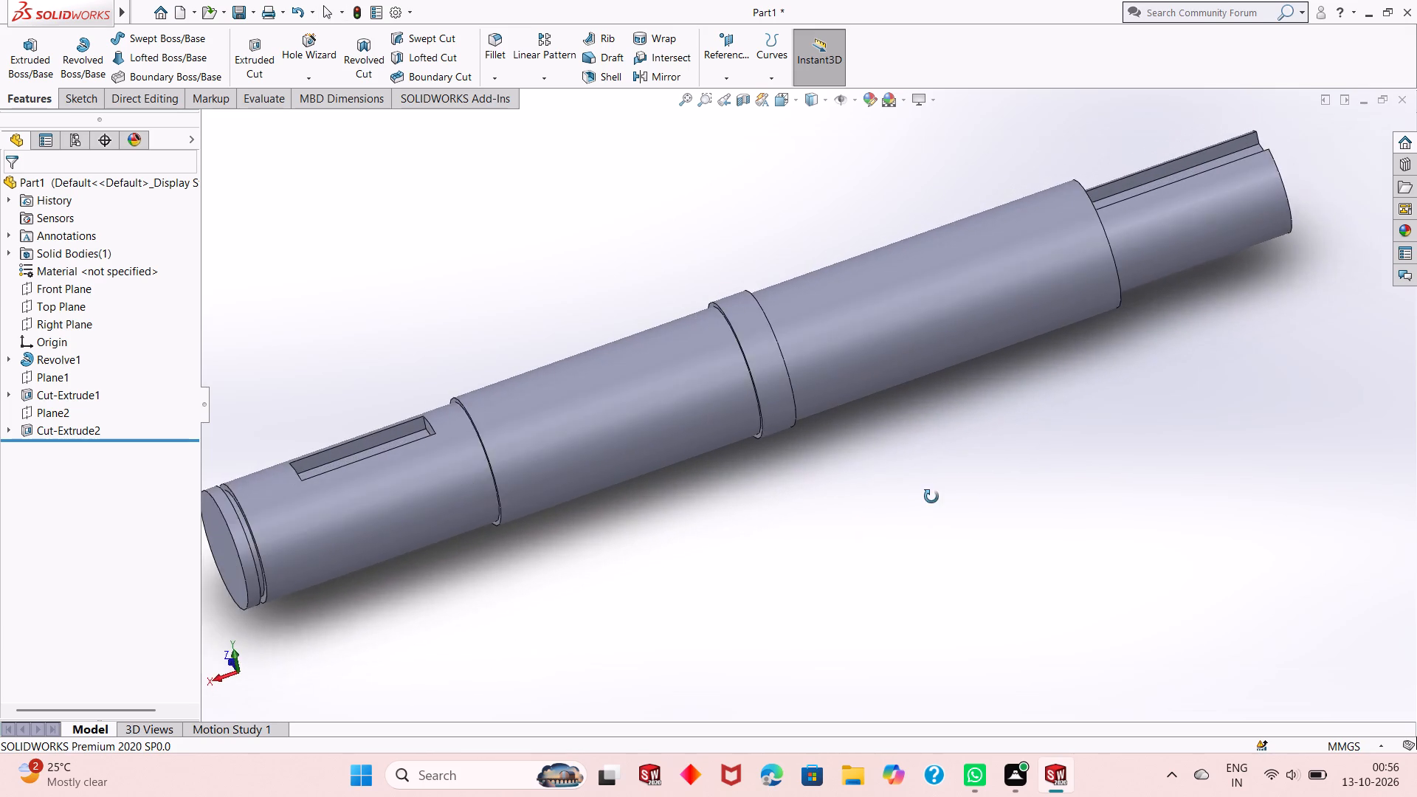
{"action": "middle_click_drag", "start_coordinate": [931, 497], "coordinate": [980, 475]}
{"action": "scroll", "coordinate": [823, 481], "scroll_direction": "up", "scroll_amount": 1}
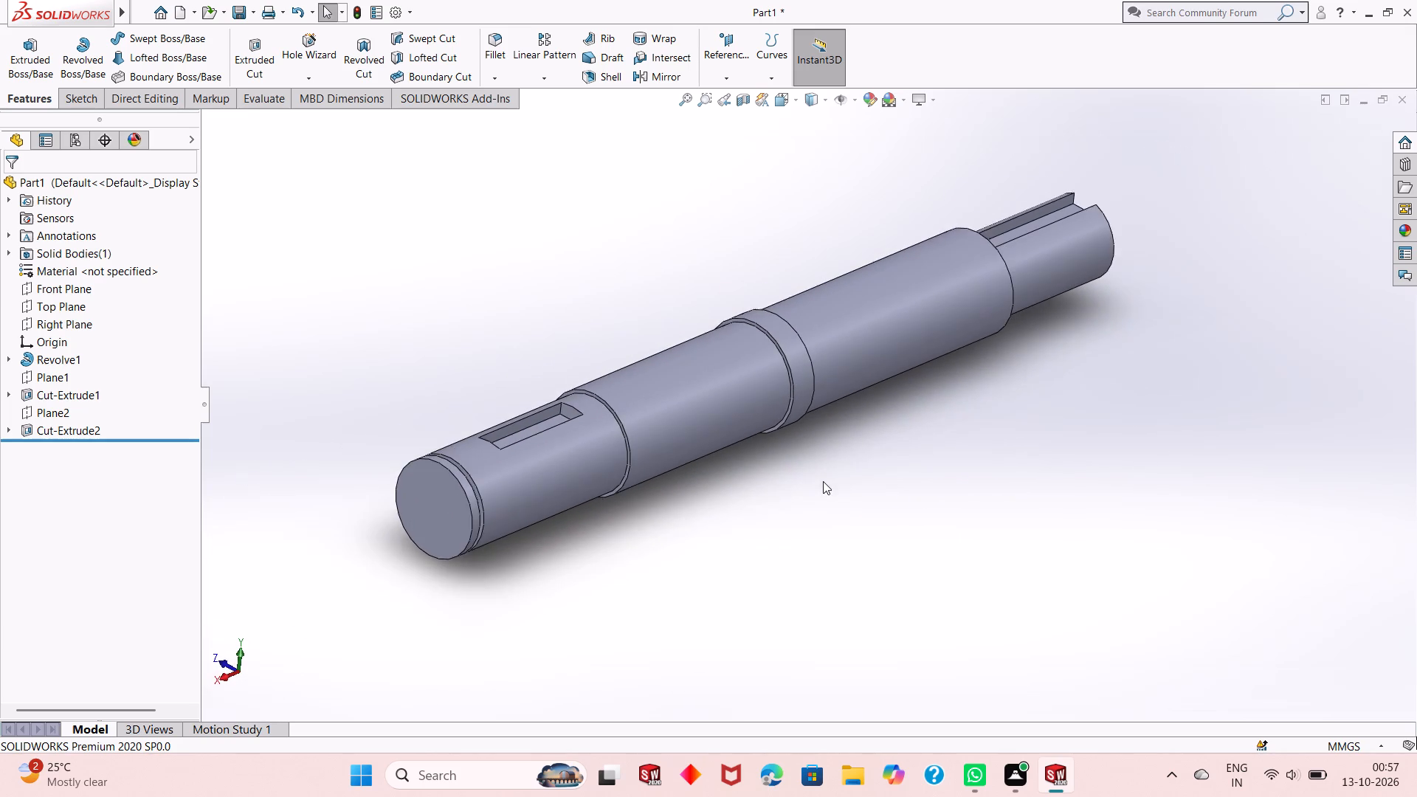
{"action": "scroll", "coordinate": [823, 481], "scroll_direction": "up", "scroll_amount": 1}
{"action": "scroll", "coordinate": [720, 338], "scroll_direction": "down", "scroll_amount": 2}
{"action": "scroll", "coordinate": [817, 435], "scroll_direction": "up", "scroll_amount": 1}
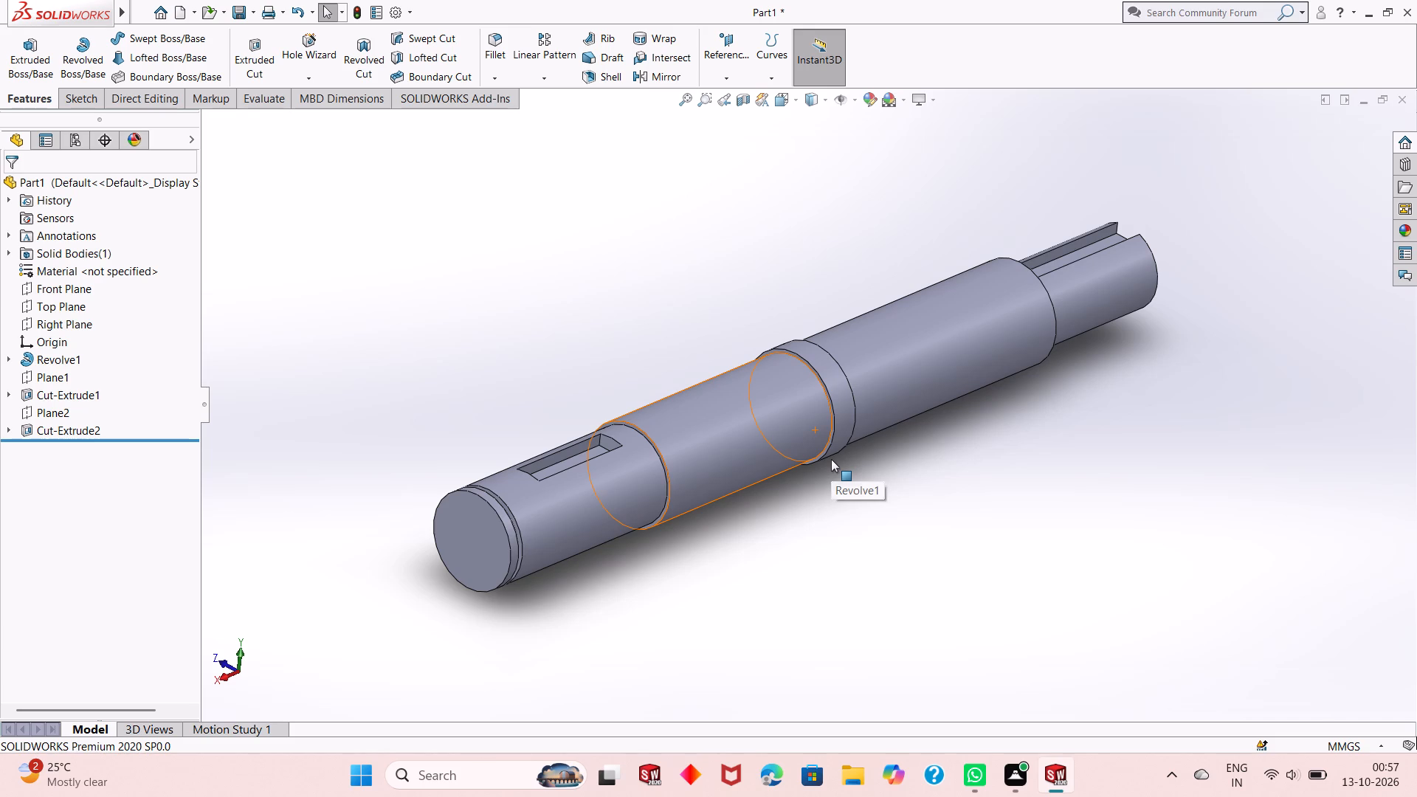
Save the part in the Downloads folder as Stepped shaft.
{"action": "key", "text": "ctrl+s"}
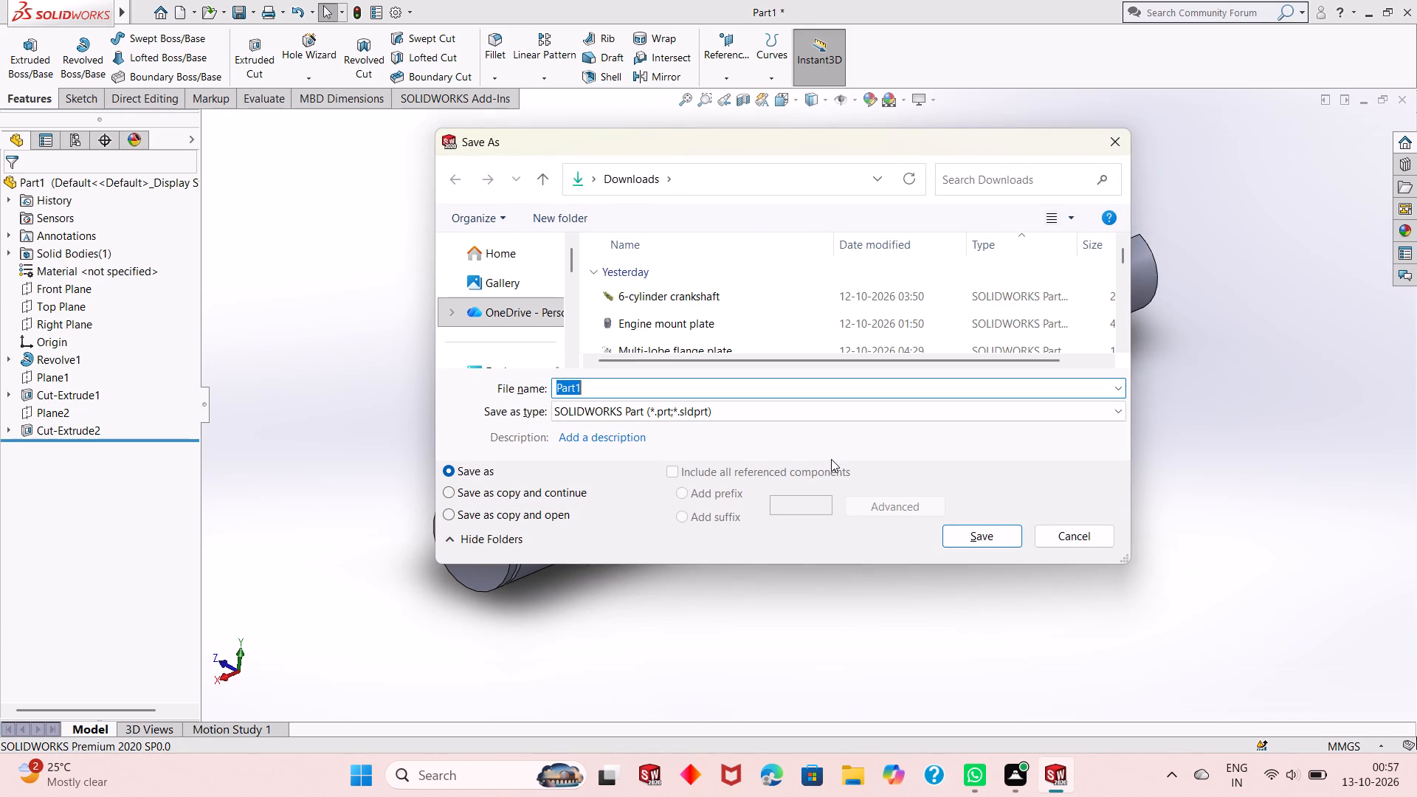
{"action": "type", "text": "Ste"}
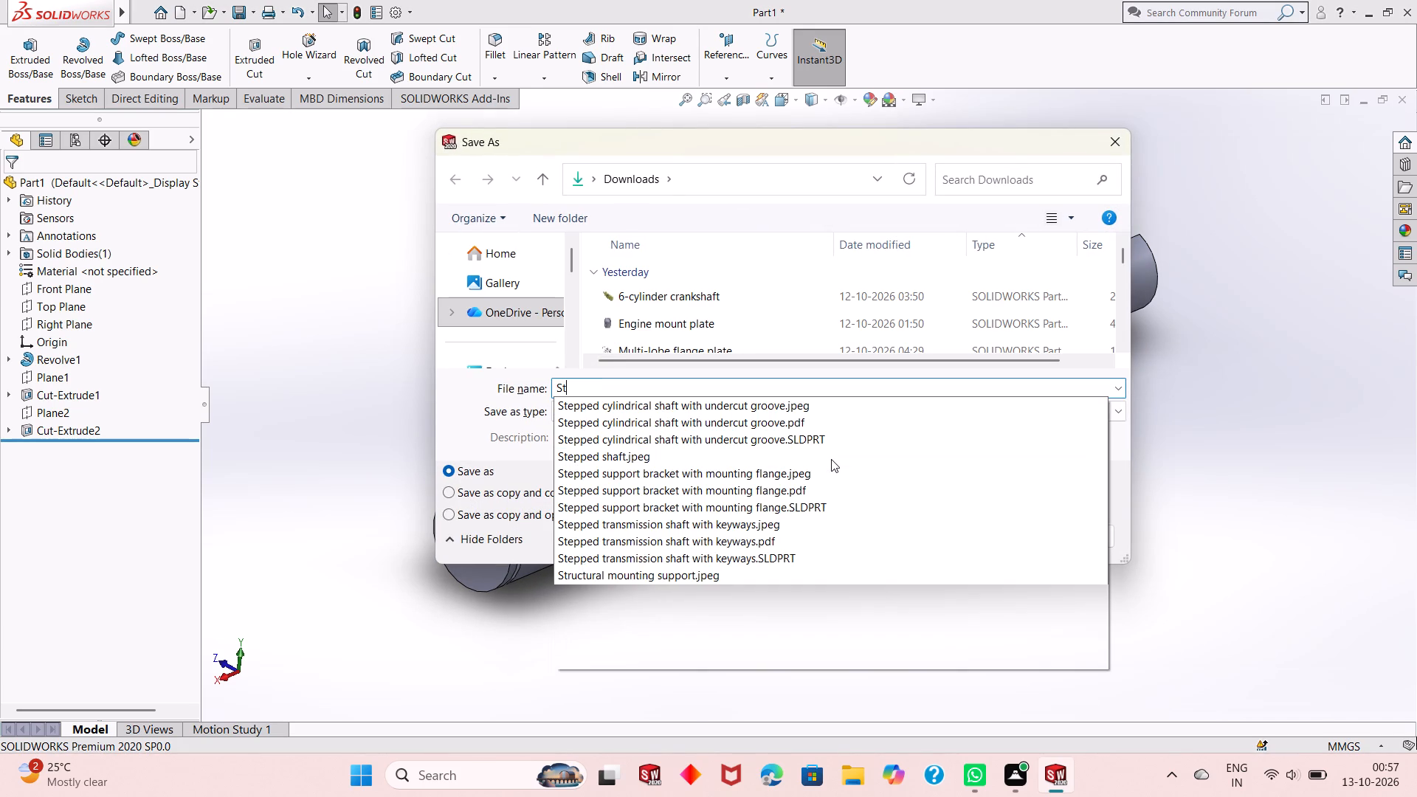
{"action": "type", "text": "pped"}
{"action": "key", "text": "space"}
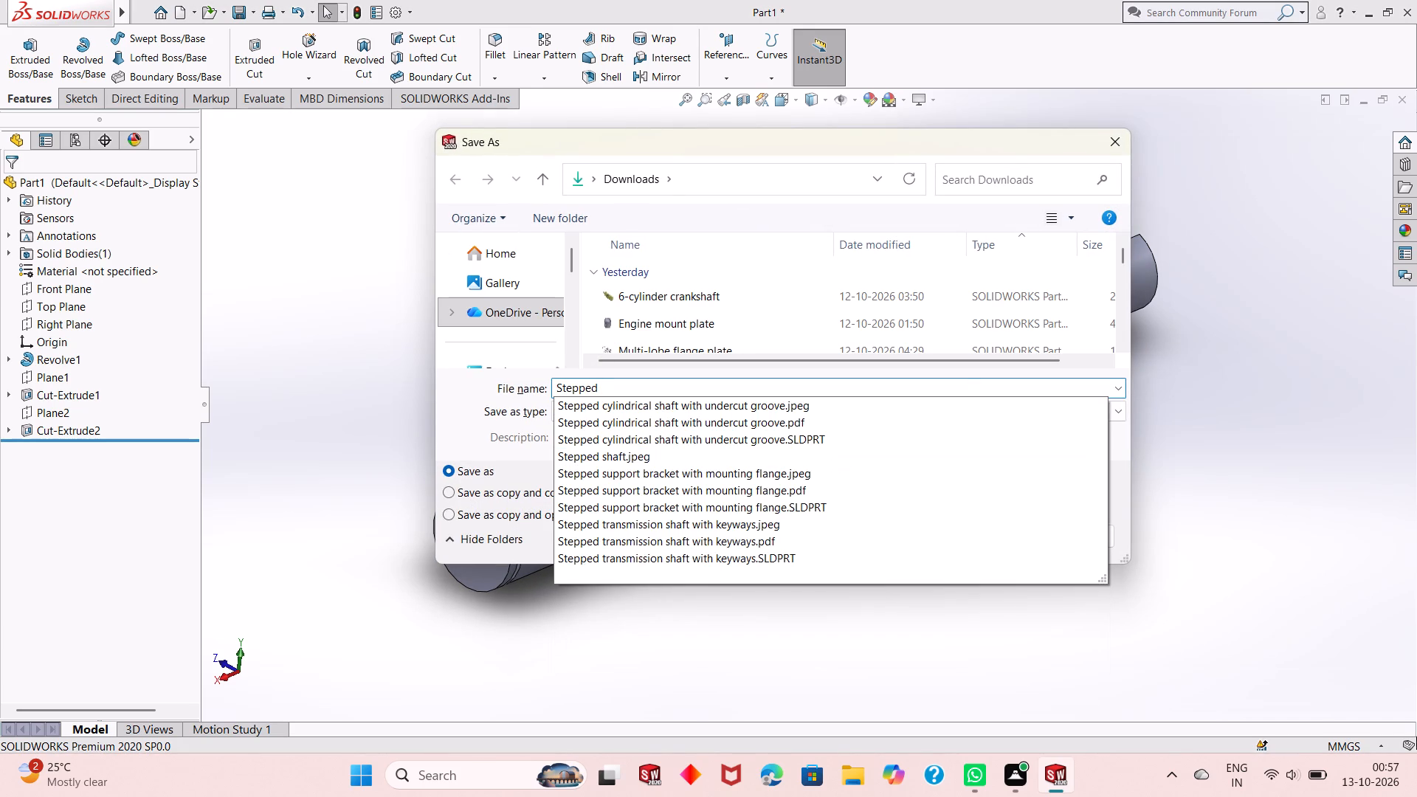
{"action": "key", "text": "a"}
{"action": "key", "text": "BackSpace"}
{"action": "key", "text": "s"}
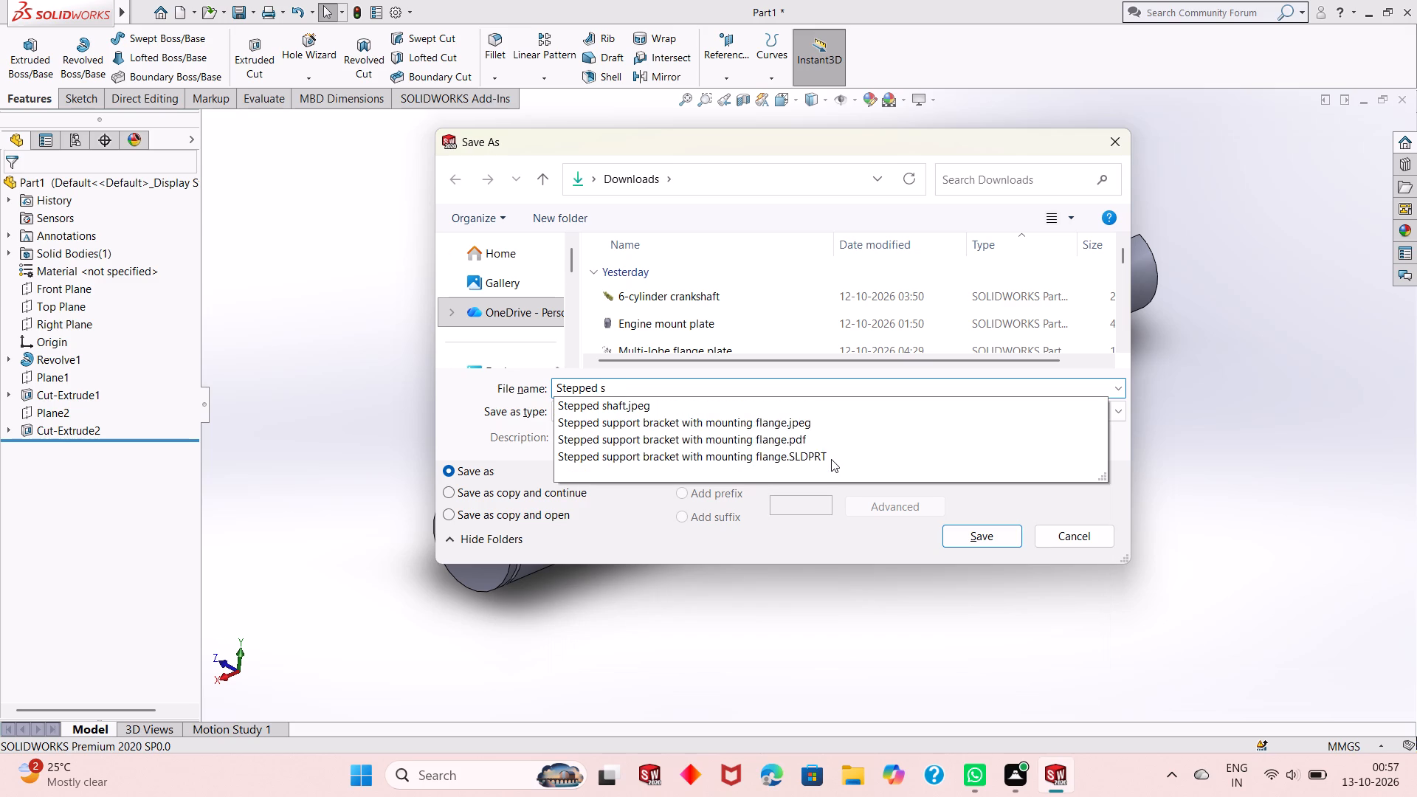
{"action": "type", "text": "ha"}
{"action": "type", "text": "ft"}
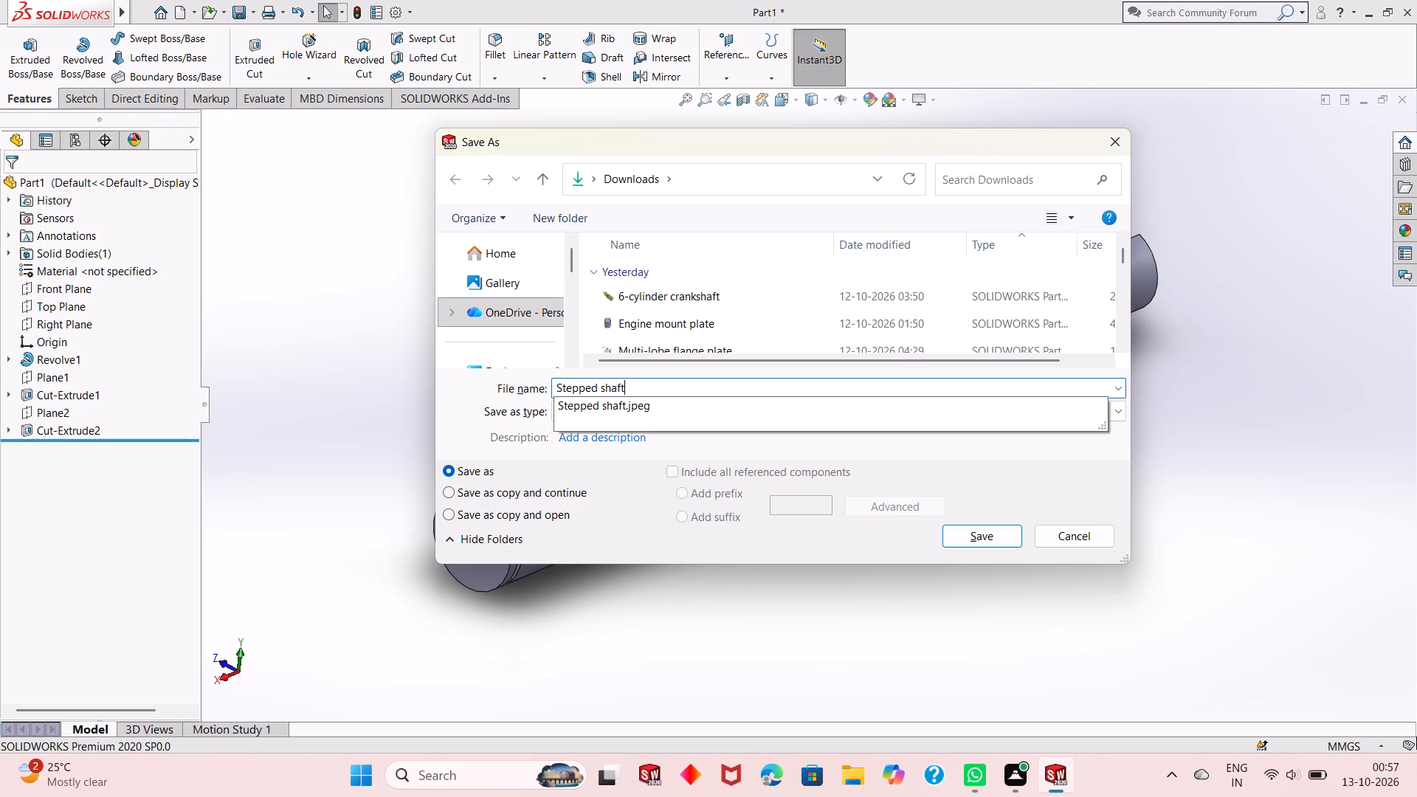
{"action": "key", "text": "Return"}
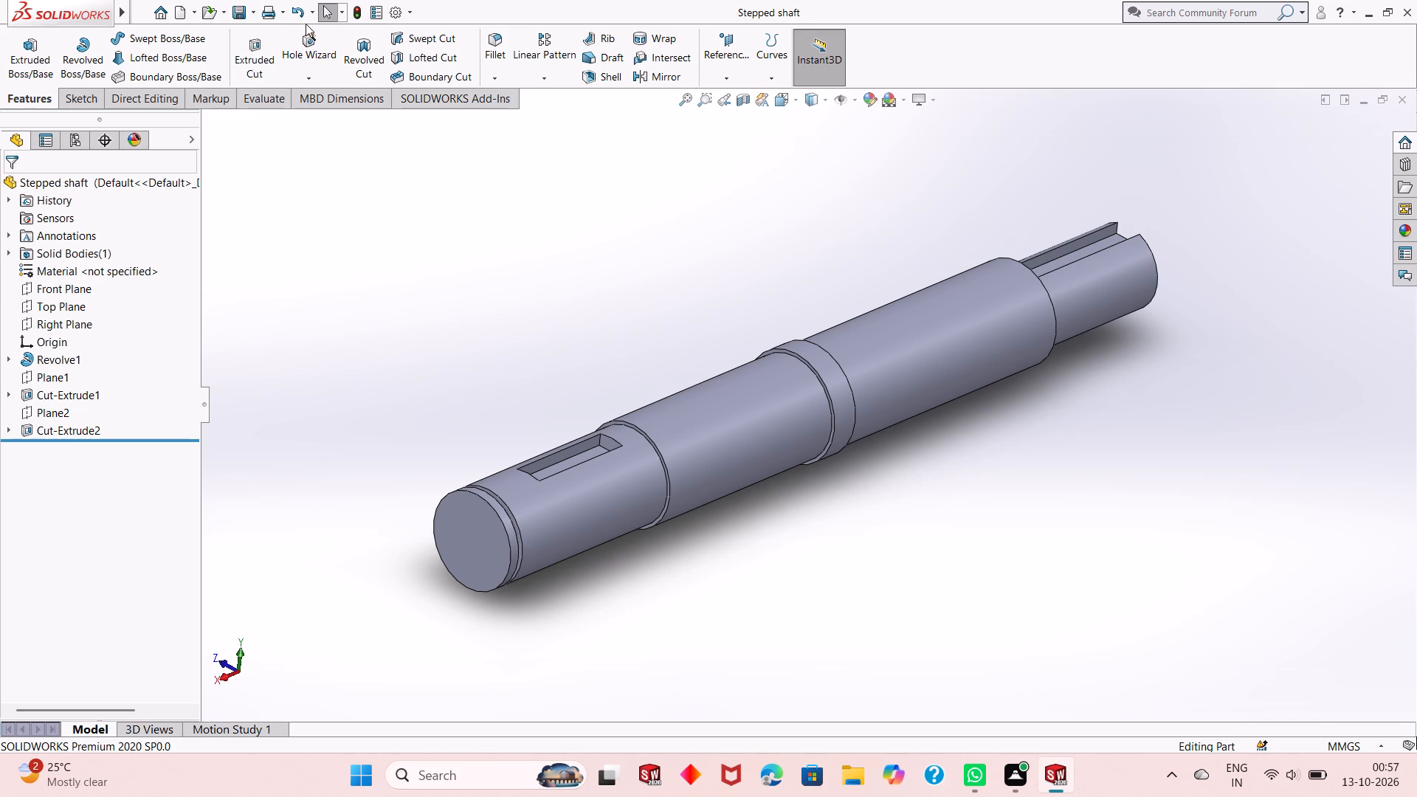
Save the shaft also as an Adobe PDF named Stepped shaft in the Downloads folder.
{"action": "left_click", "coordinate": [251, 13]}
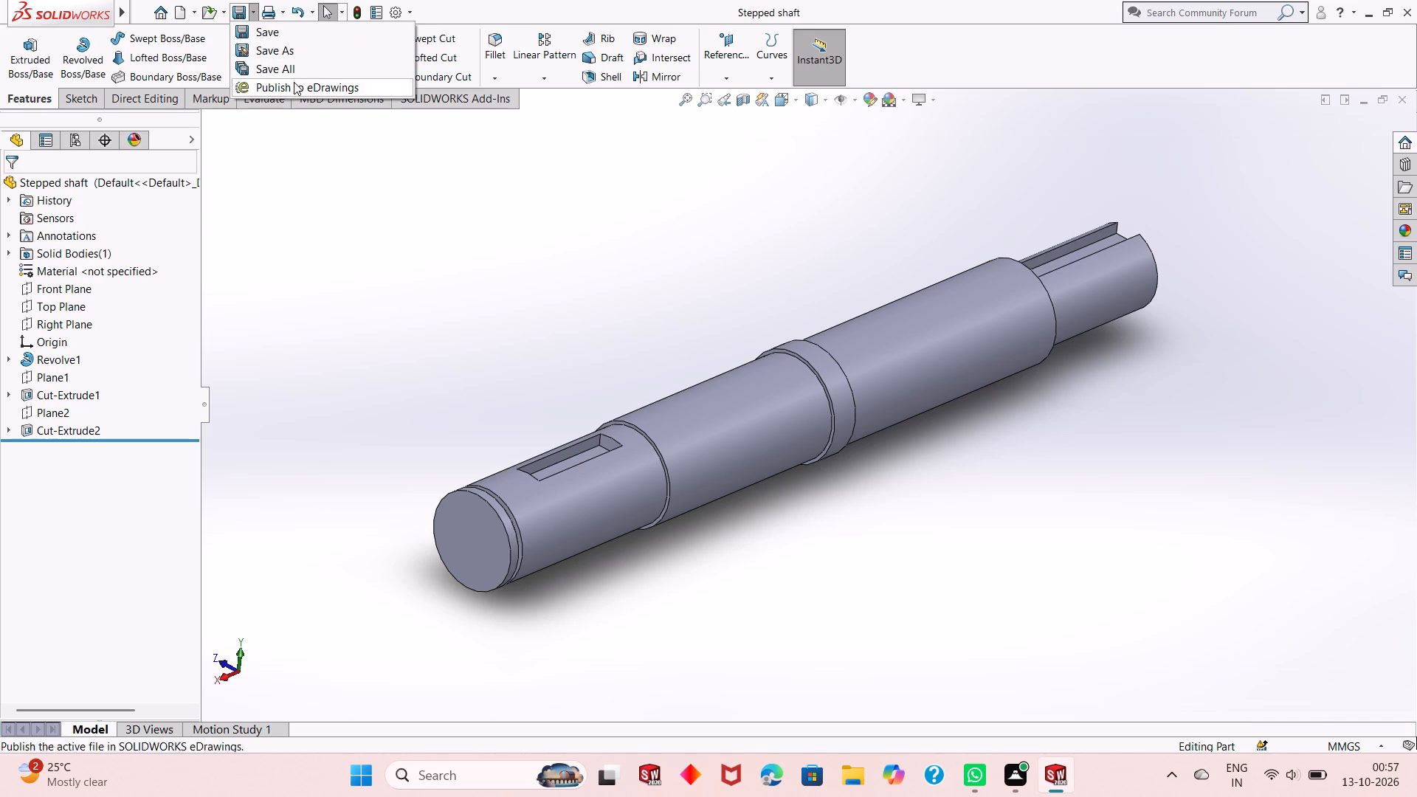
{"action": "left_click", "coordinate": [310, 48]}
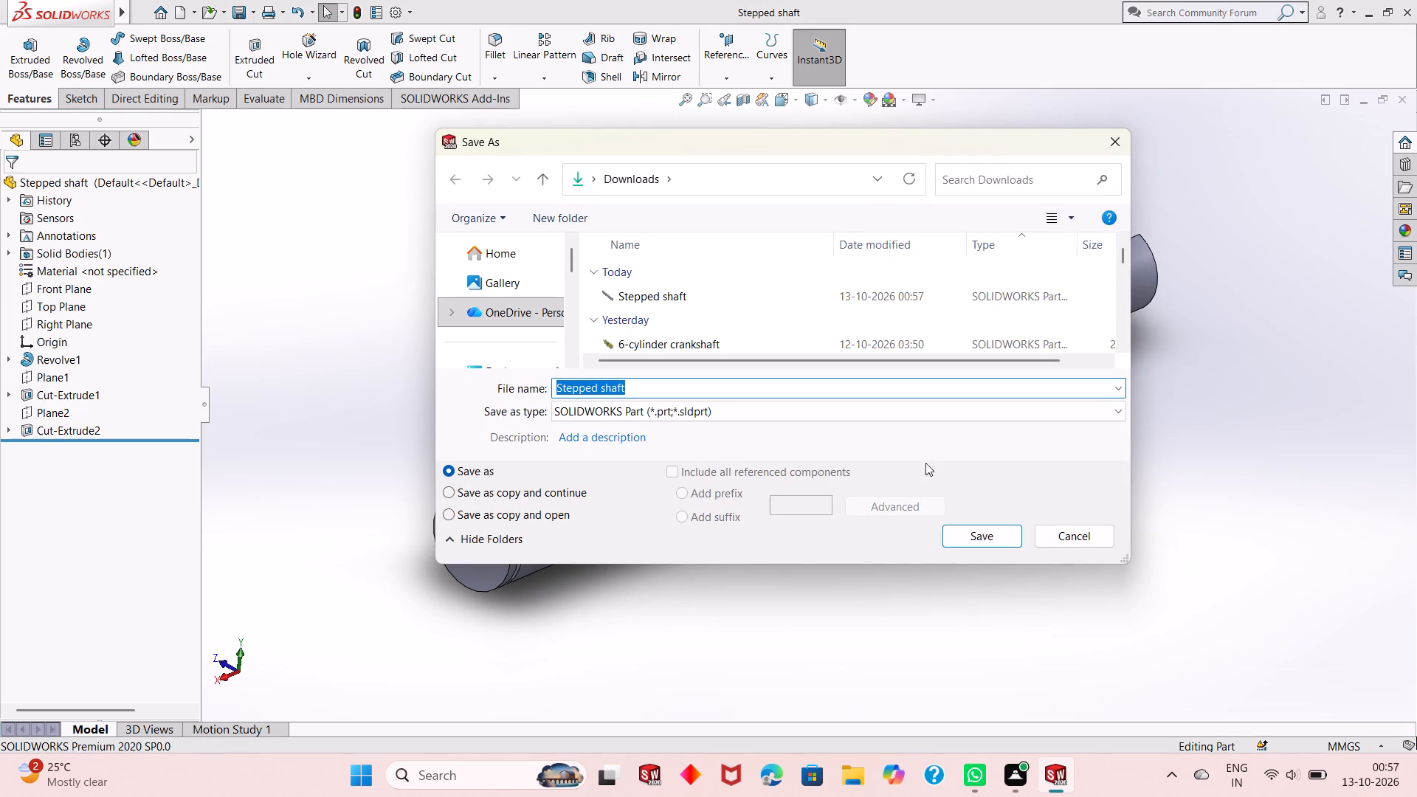
{"action": "left_click", "coordinate": [703, 407]}
{"action": "left_click", "coordinate": [818, 110]}
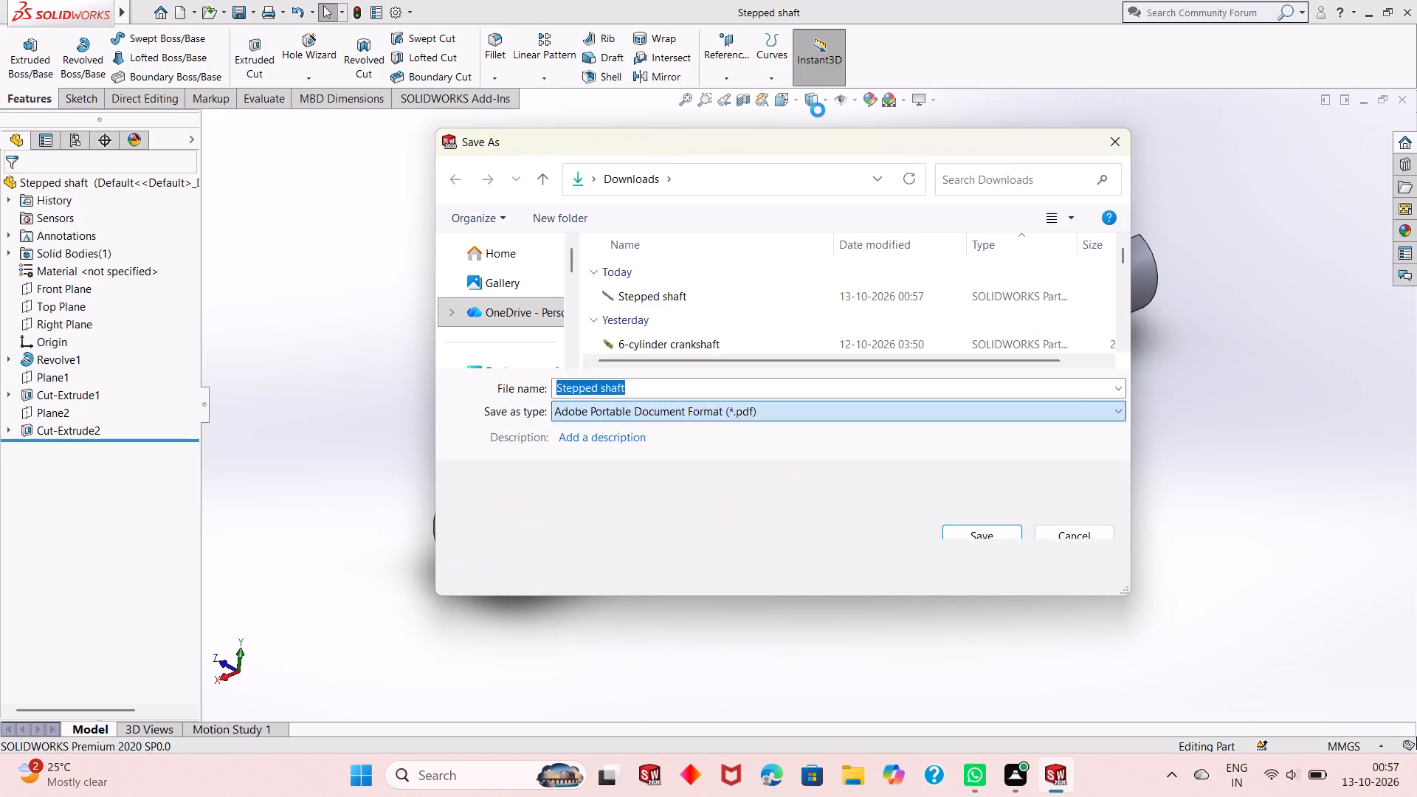
{"action": "left_click", "coordinate": [959, 570]}
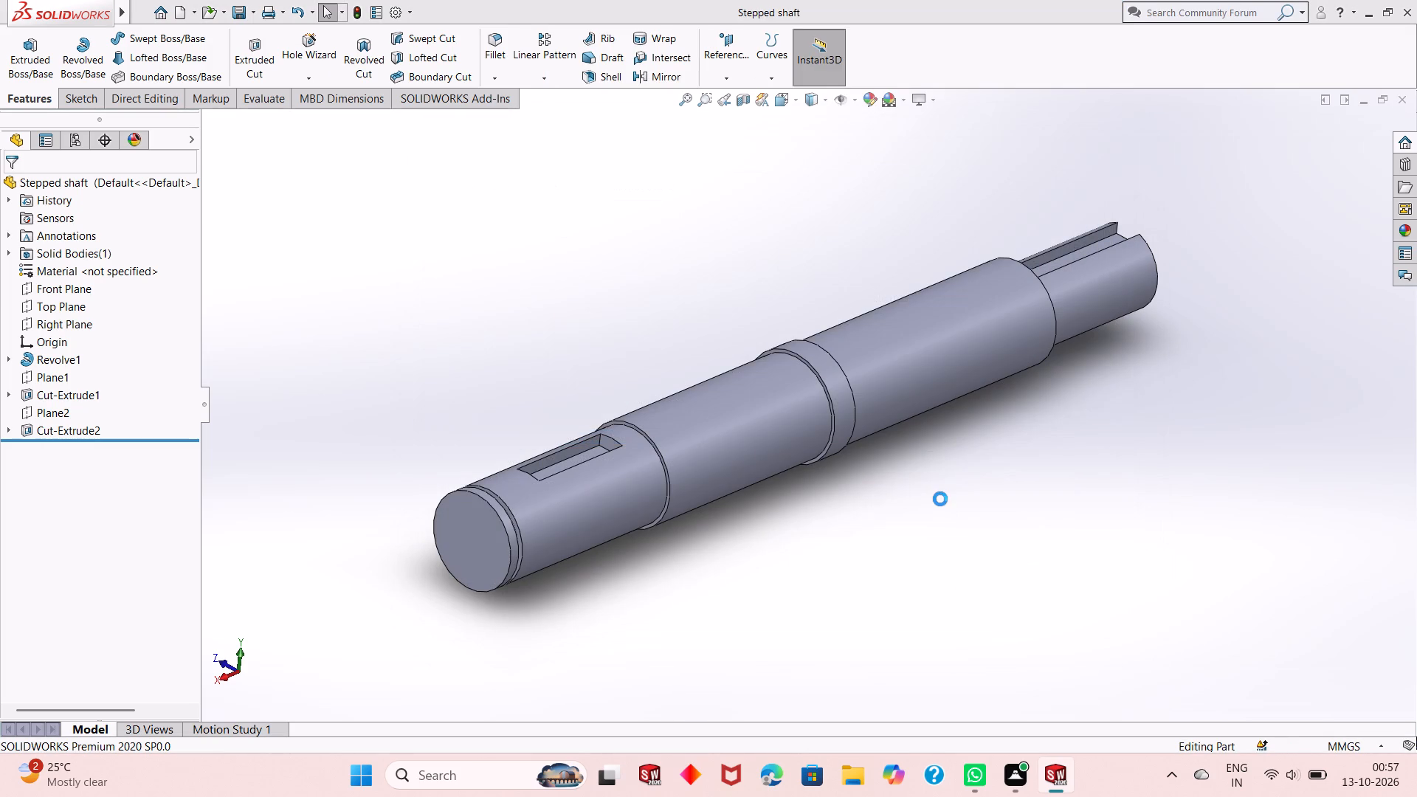